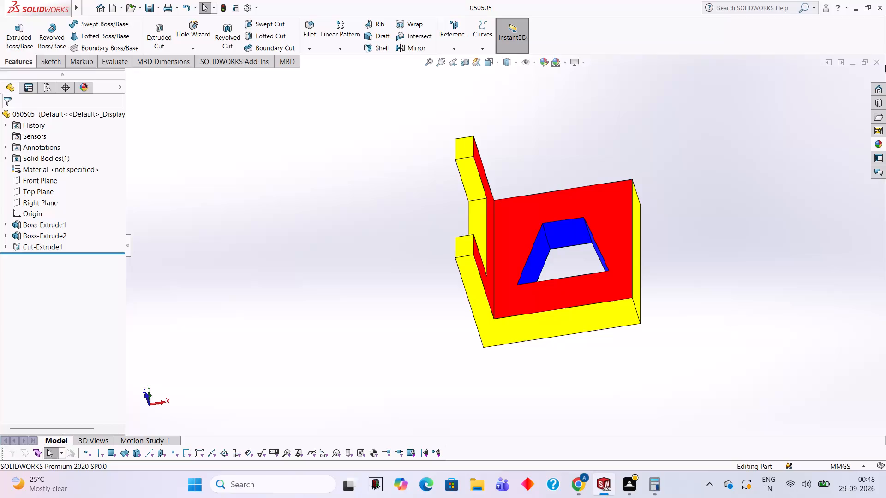
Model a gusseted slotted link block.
Close the open part 050505 and create a new part document.
click(880, 64)
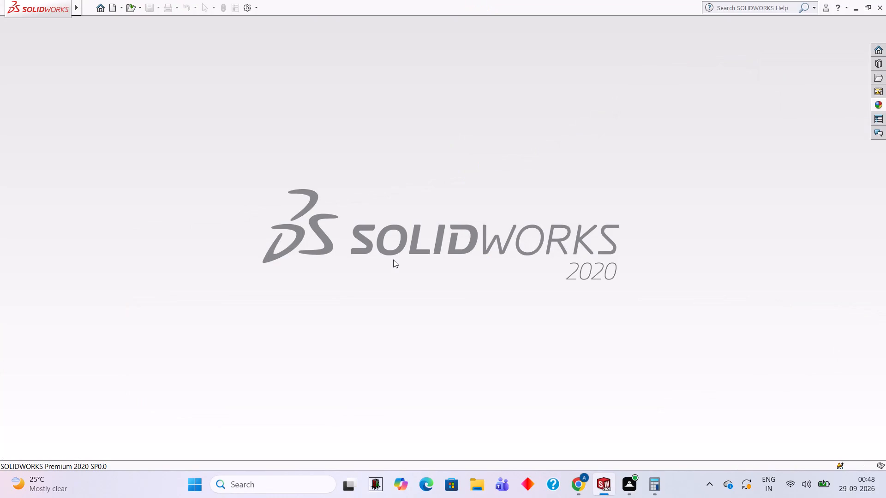
click(115, 8)
click(377, 355)
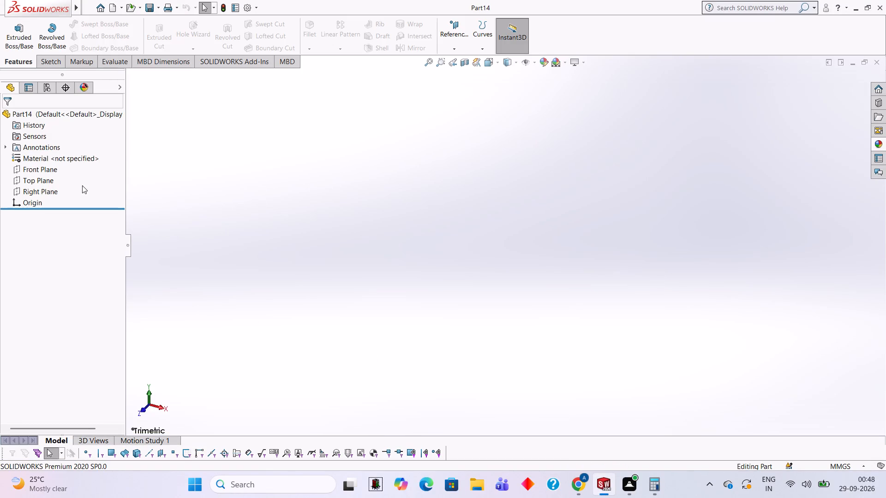
Start a sketch on the Front Plane and draw a 60 mm horizontal line starting at the origin.
click(33, 166)
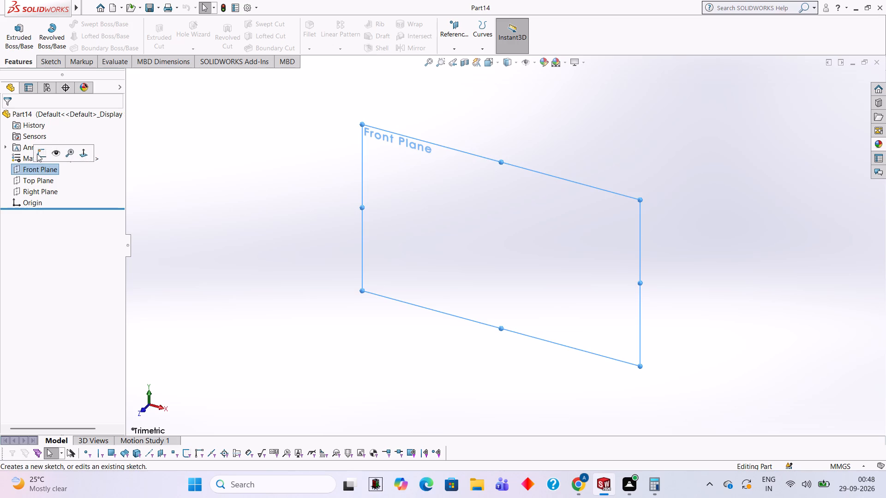
click(40, 155)
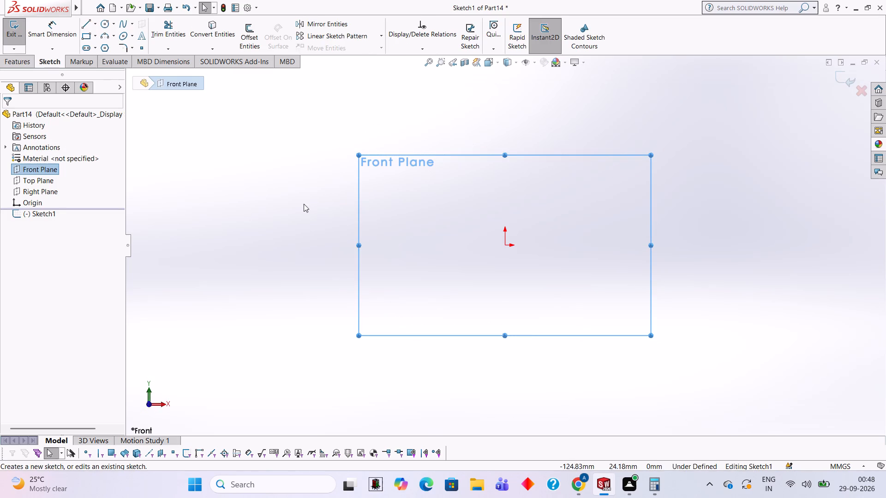
click(415, 228)
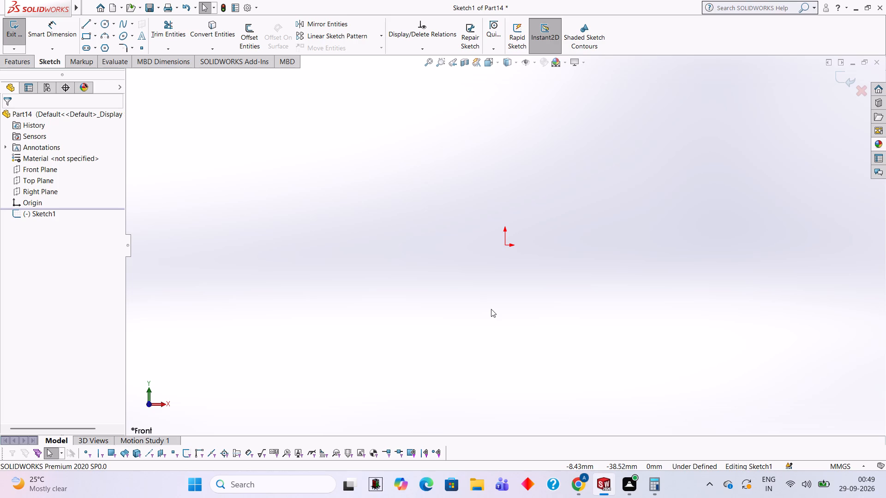
click(88, 20)
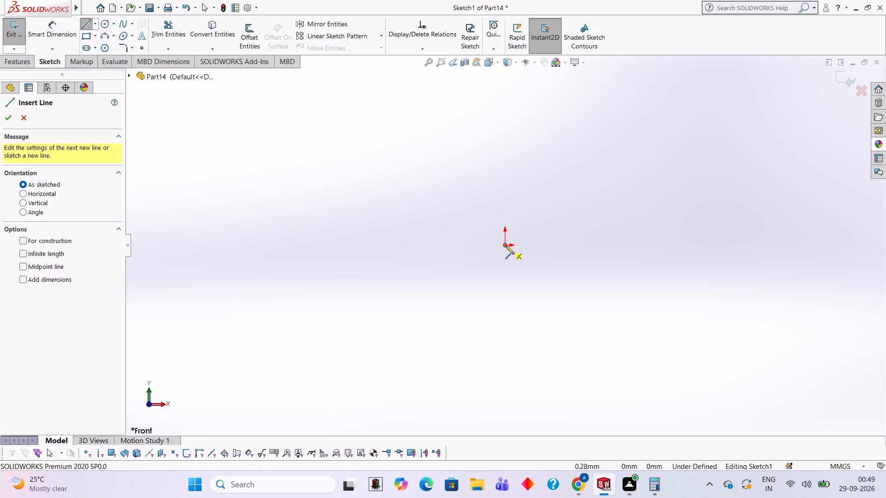
click(505, 245)
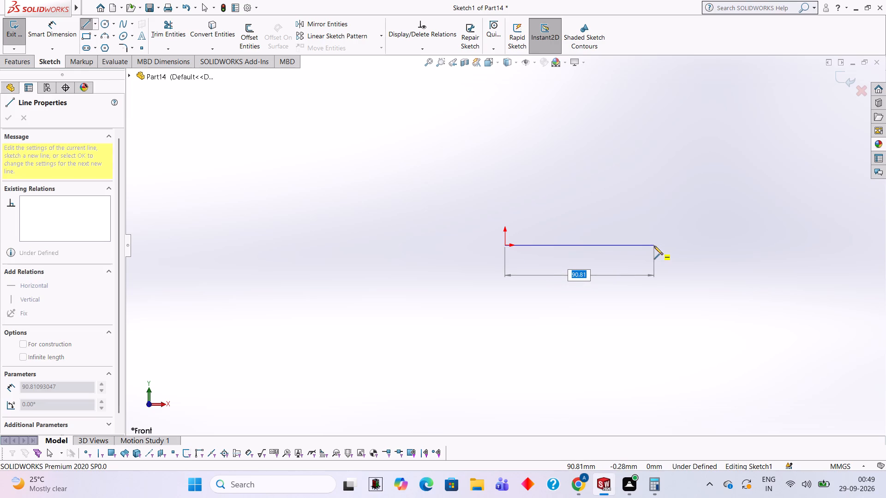
text(60)
key(Return)
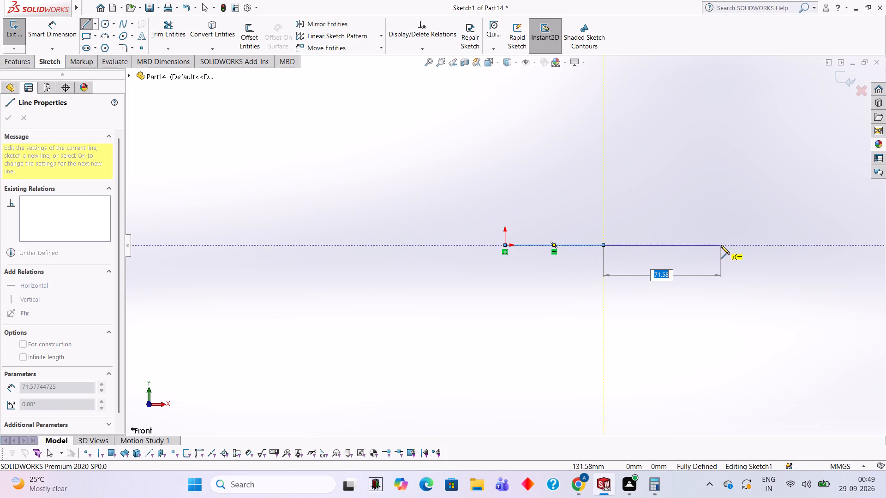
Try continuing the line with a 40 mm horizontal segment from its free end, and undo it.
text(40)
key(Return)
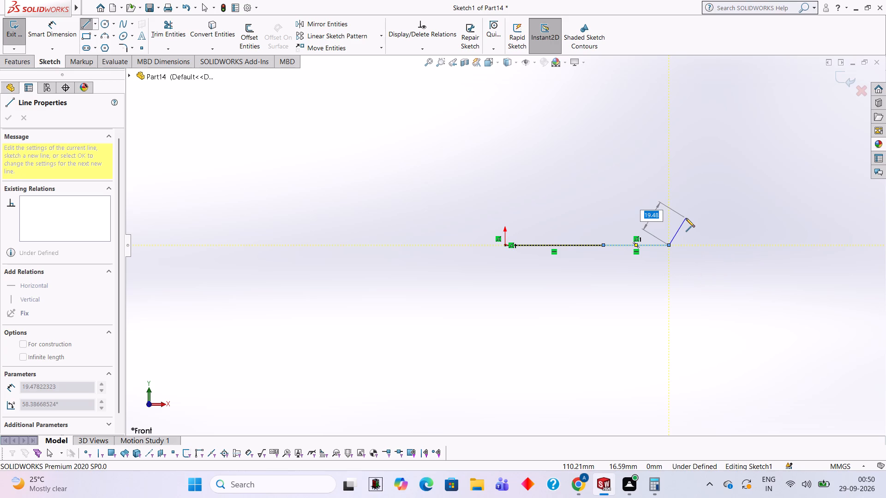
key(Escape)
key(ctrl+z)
Sketch a circle of 80 mm diameter centred on the origin.
scroll(562, 261, down, 1)
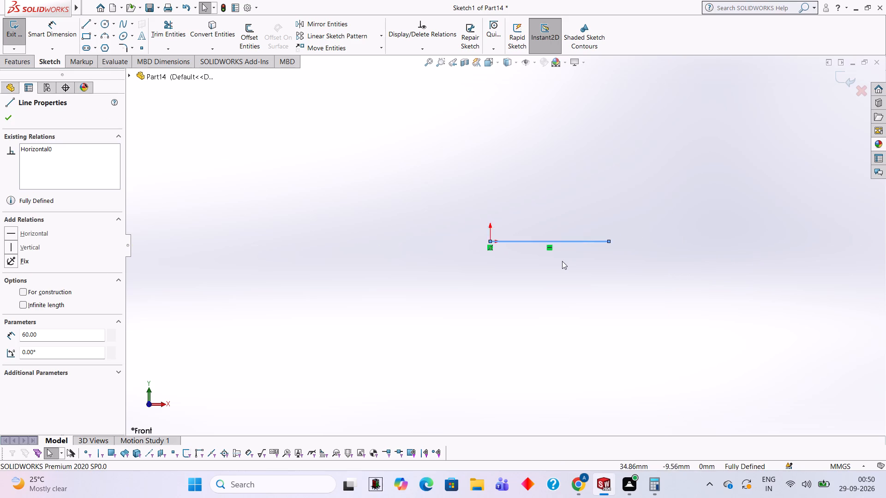
scroll(562, 261, down, 3)
scroll(564, 199, down, 3)
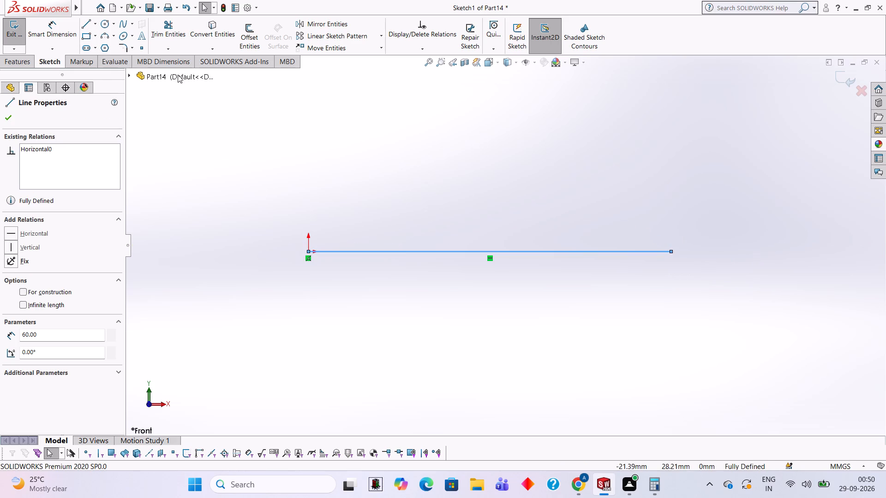
click(106, 26)
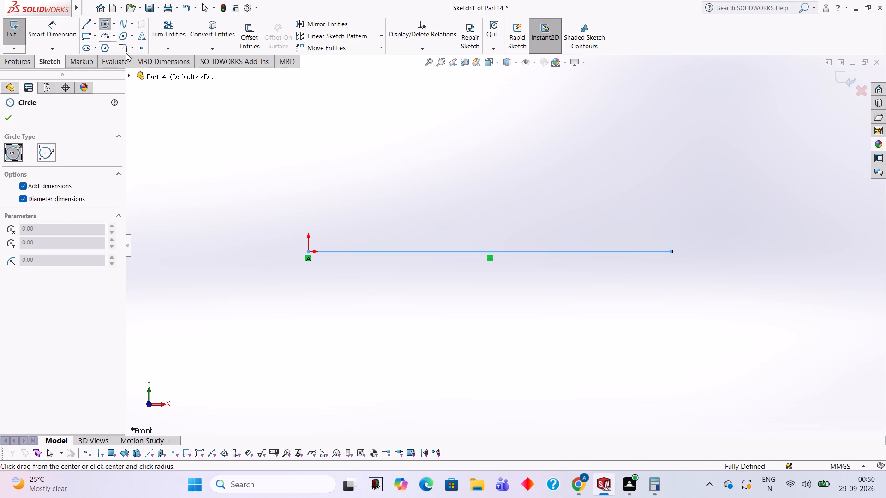
click(309, 250)
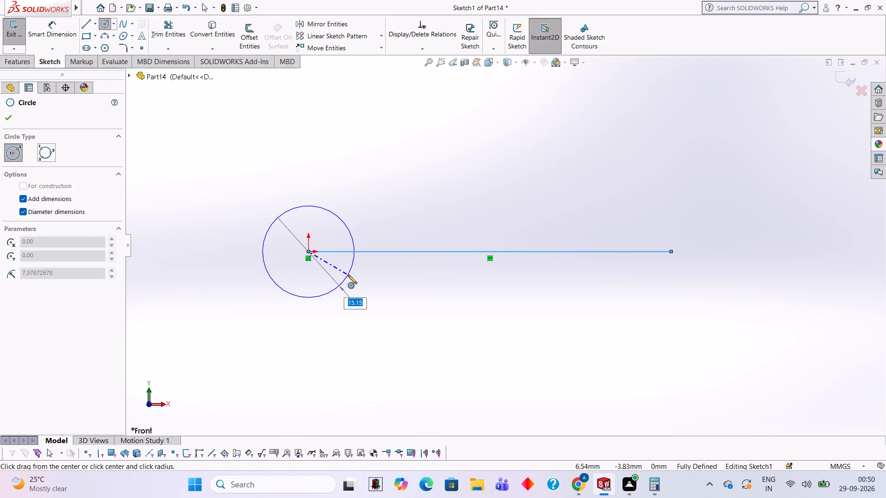
text(80)
key(Return)
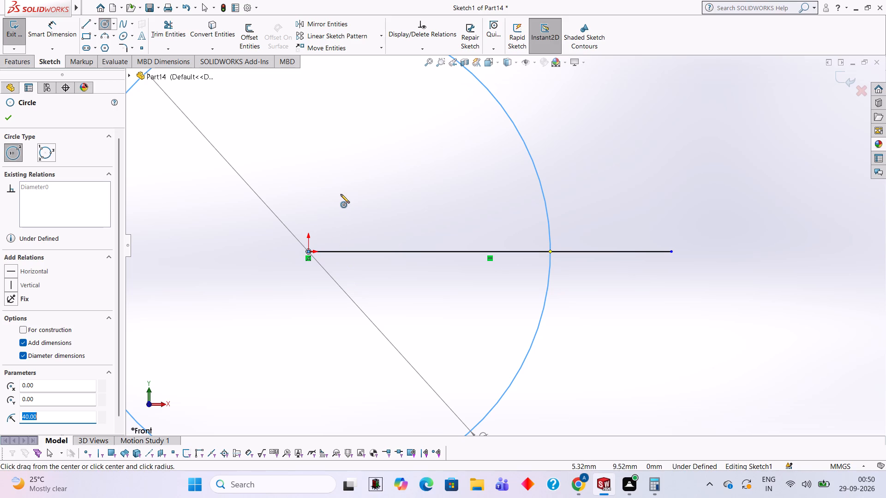
Sketch a second circle of 80 mm diameter centred on the far end of the 60 mm line.
scroll(341, 194, up, 2)
scroll(429, 185, up, 1)
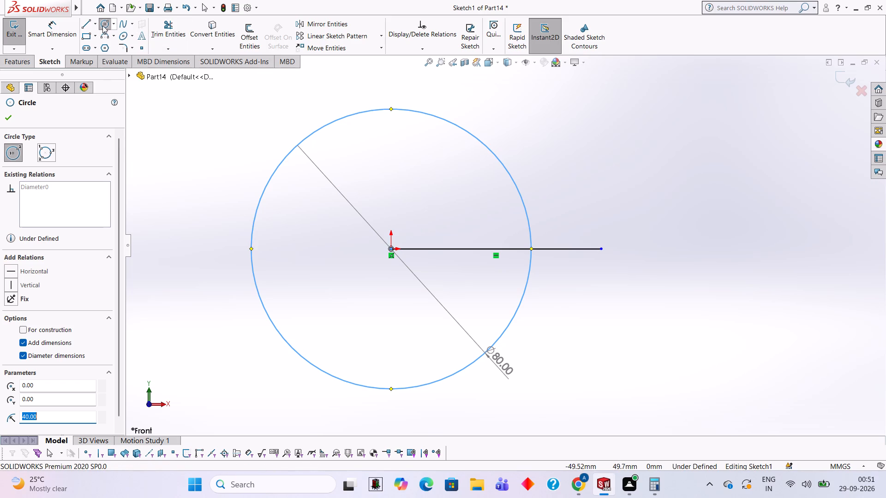
click(600, 248)
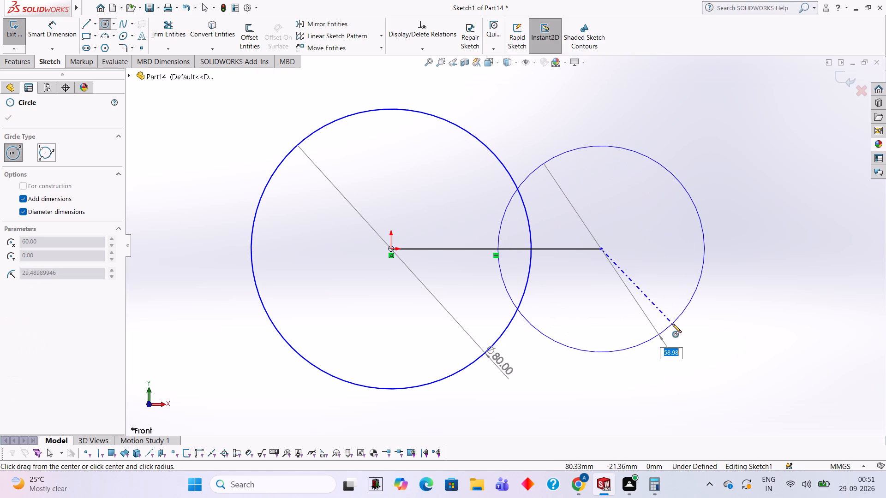
text(80)
key(Return)
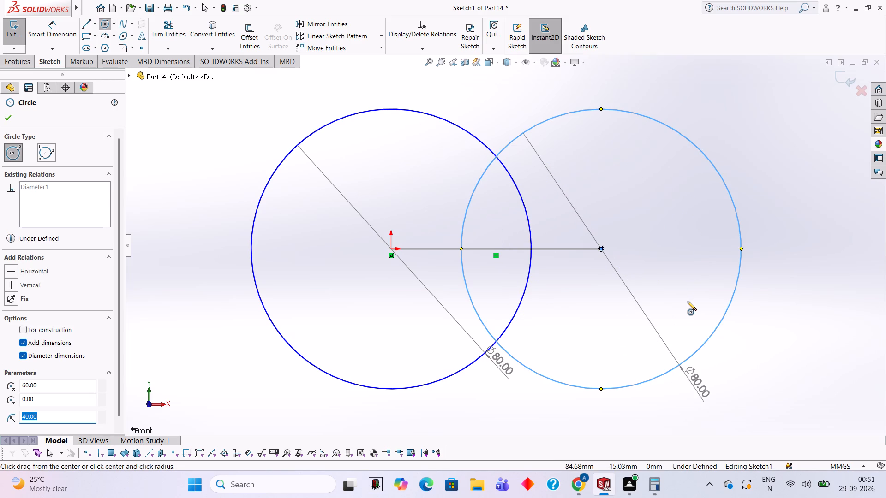
Draw connected lines joining the circles' top points, down the second circle's vertical diameter, and back to the first circle's bottom point.
click(87, 23)
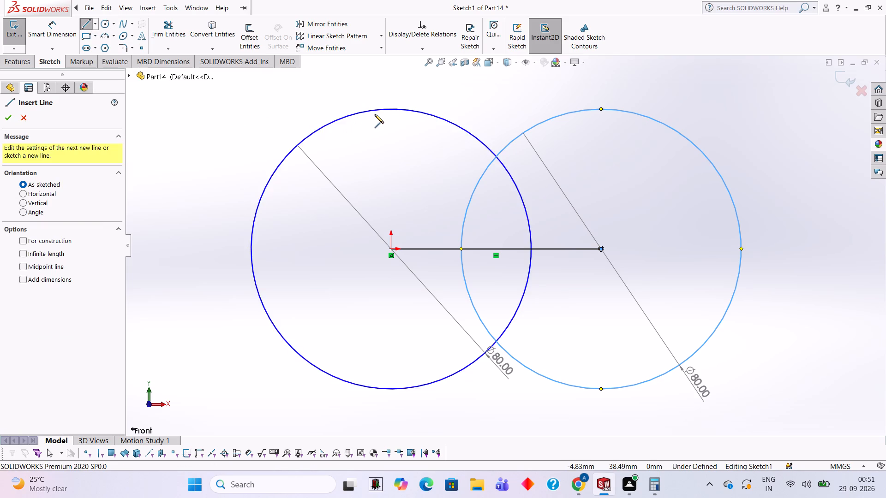
click(390, 108)
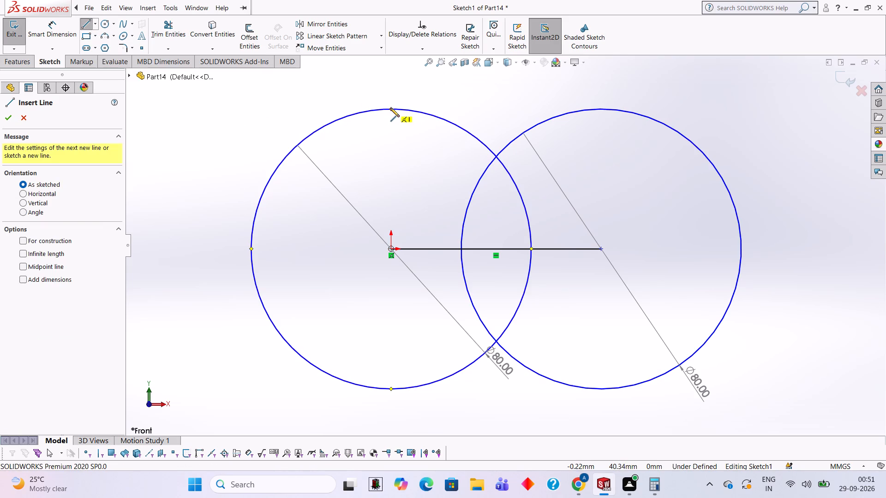
click(601, 108)
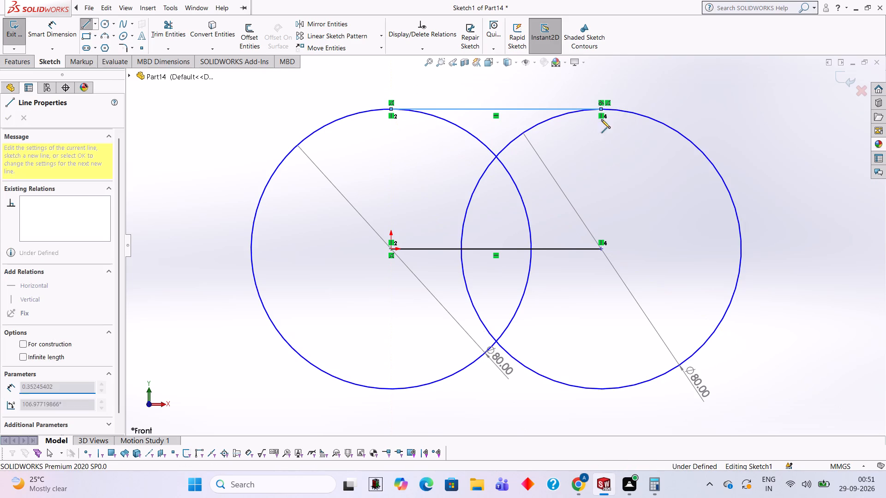
click(600, 387)
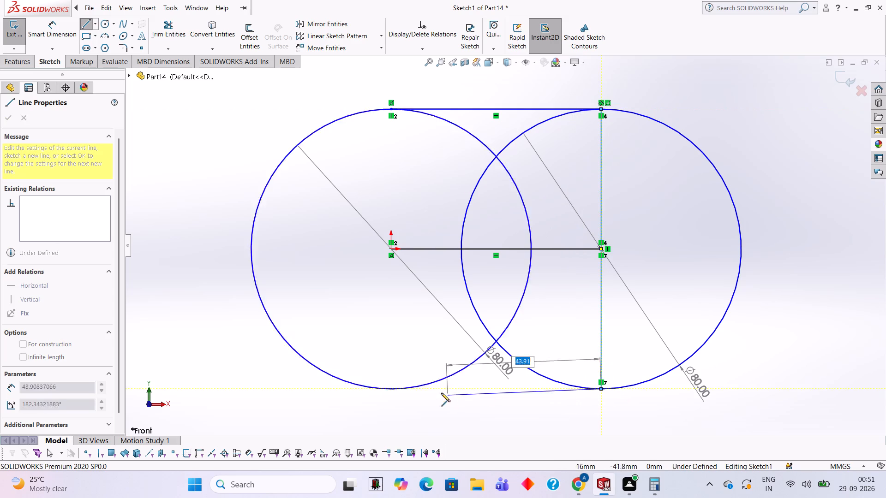
click(389, 390)
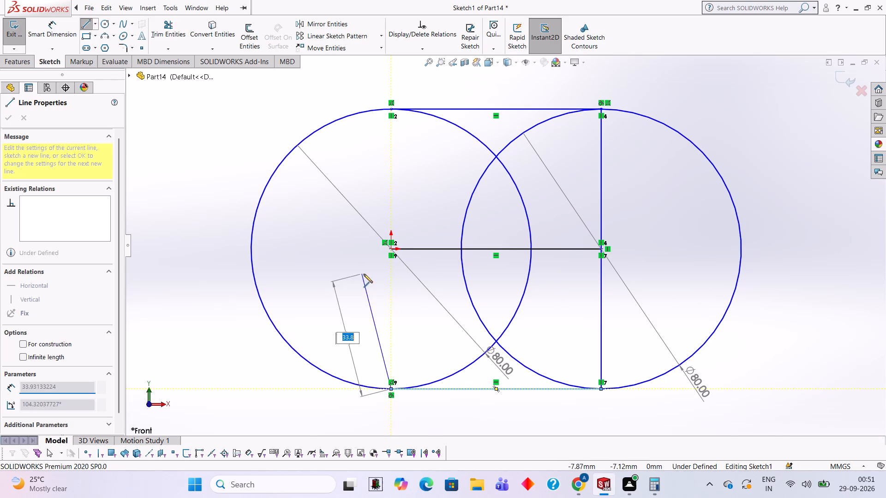
key(Escape)
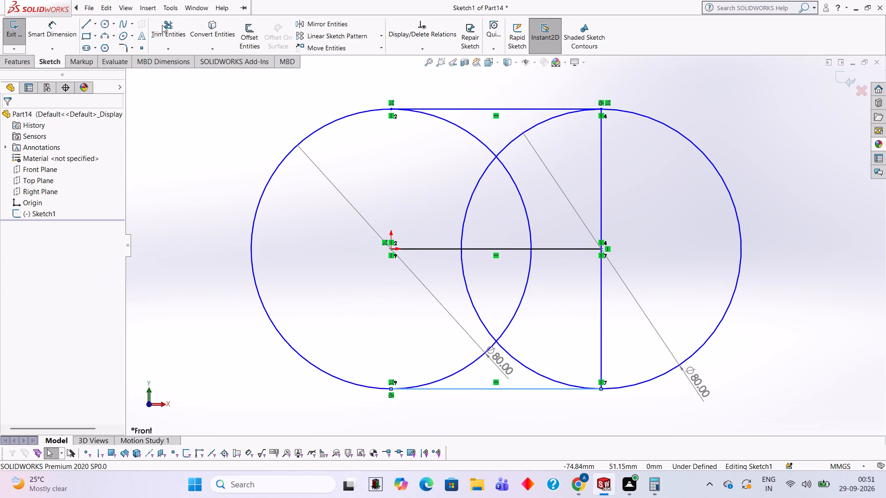
Trim away the overlapping inner arcs, the vertical line and the centre line, leaving only the closed slot-shaped outline.
click(162, 25)
click(508, 146)
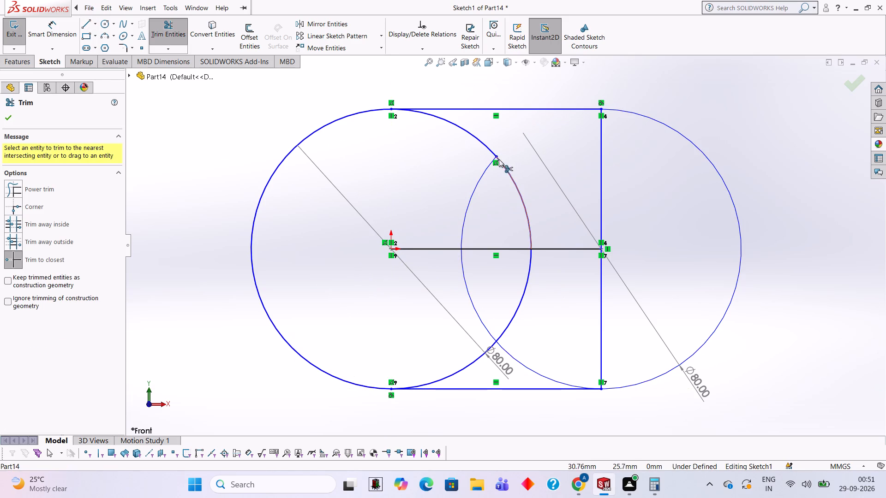
click(503, 168)
click(490, 167)
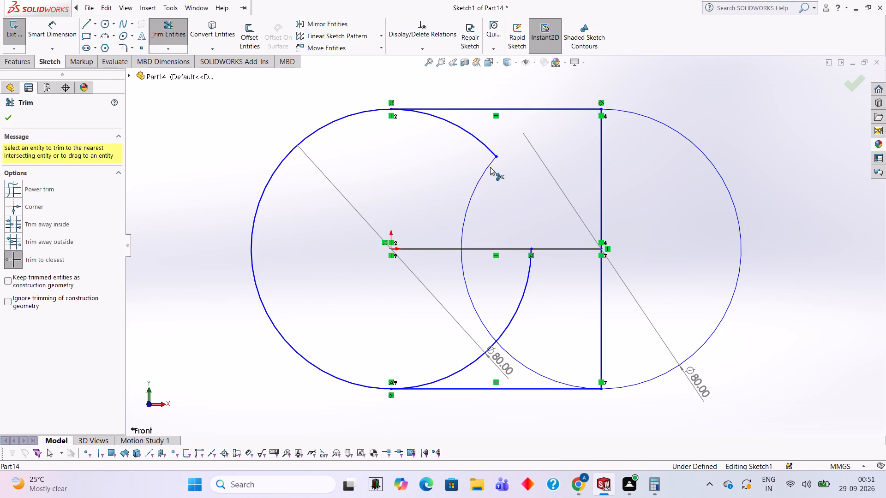
click(490, 148)
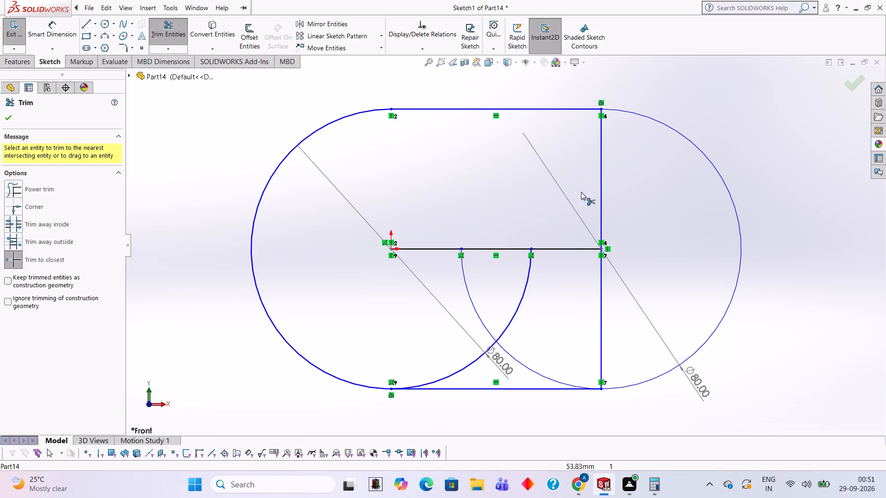
click(600, 198)
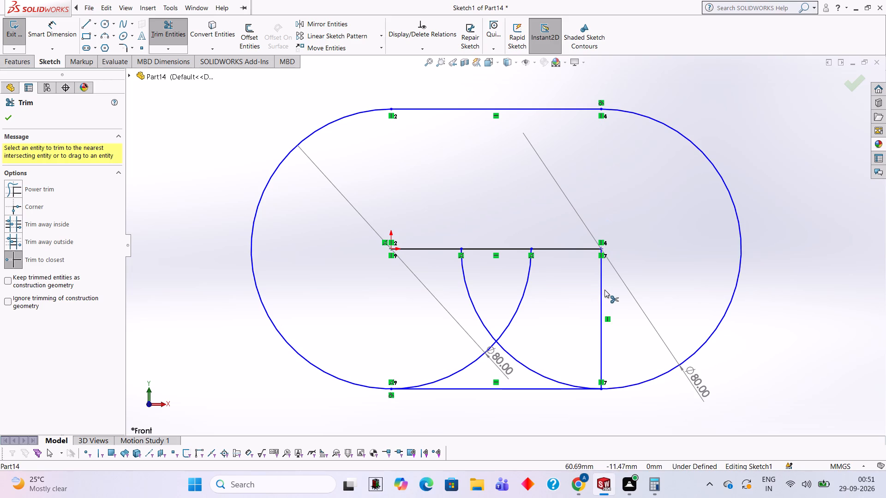
click(602, 288)
click(526, 285)
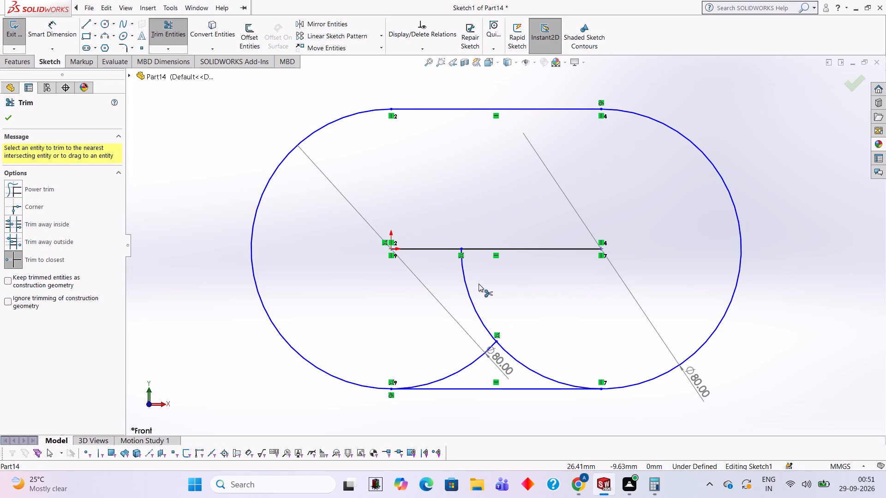
click(464, 281)
click(477, 357)
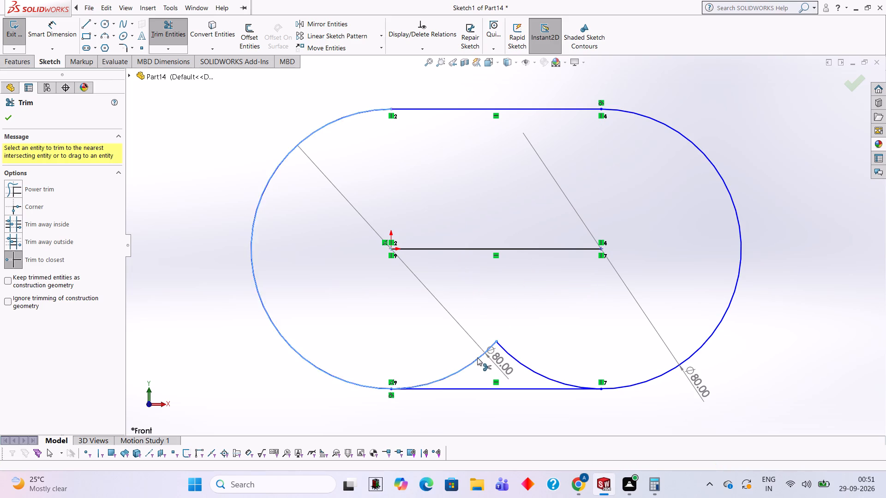
click(533, 371)
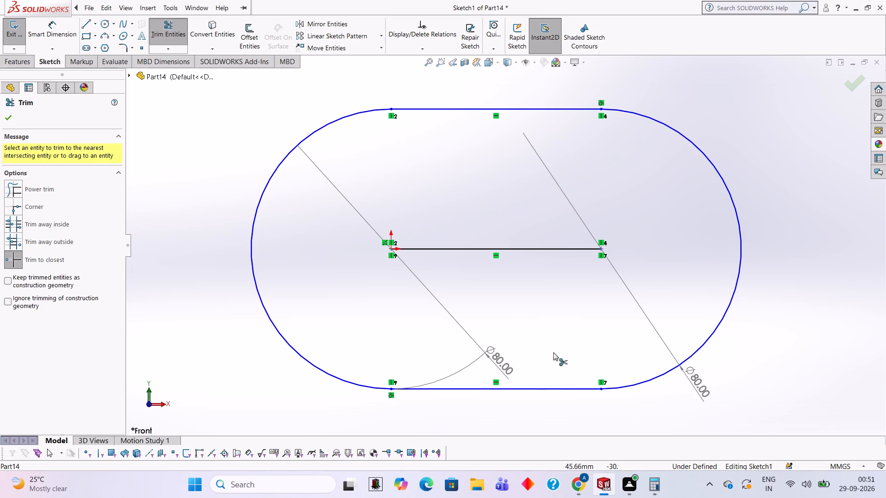
click(540, 251)
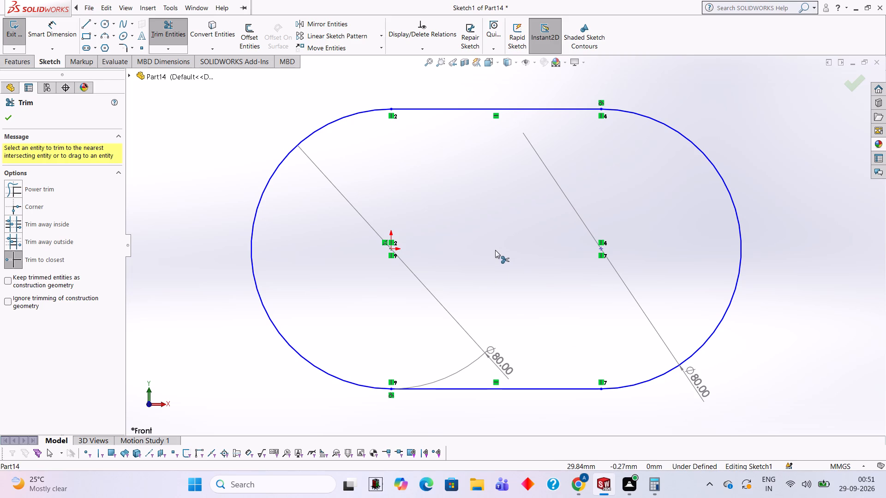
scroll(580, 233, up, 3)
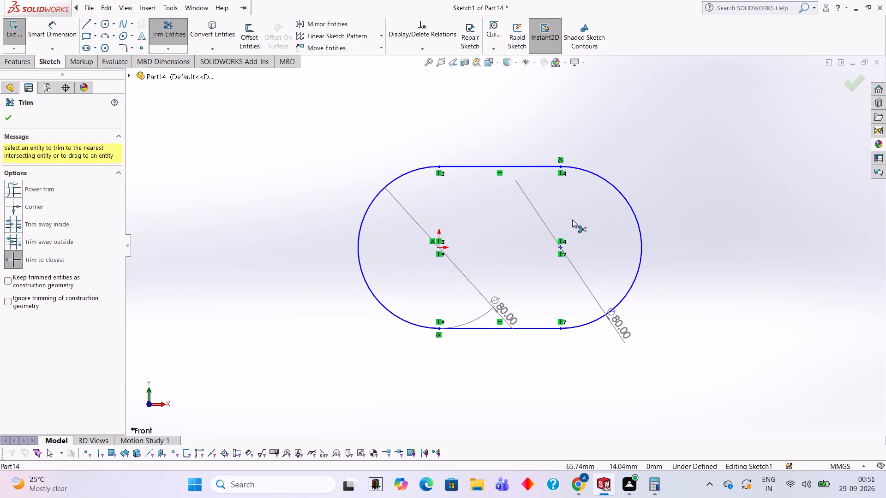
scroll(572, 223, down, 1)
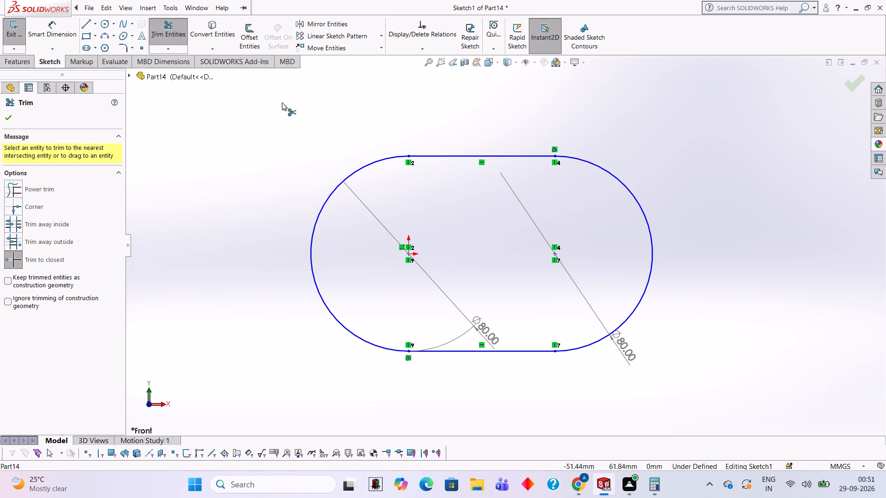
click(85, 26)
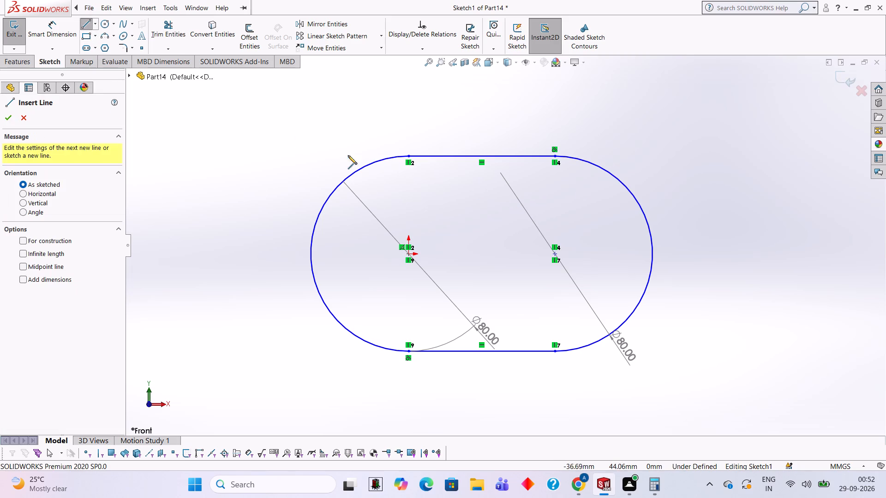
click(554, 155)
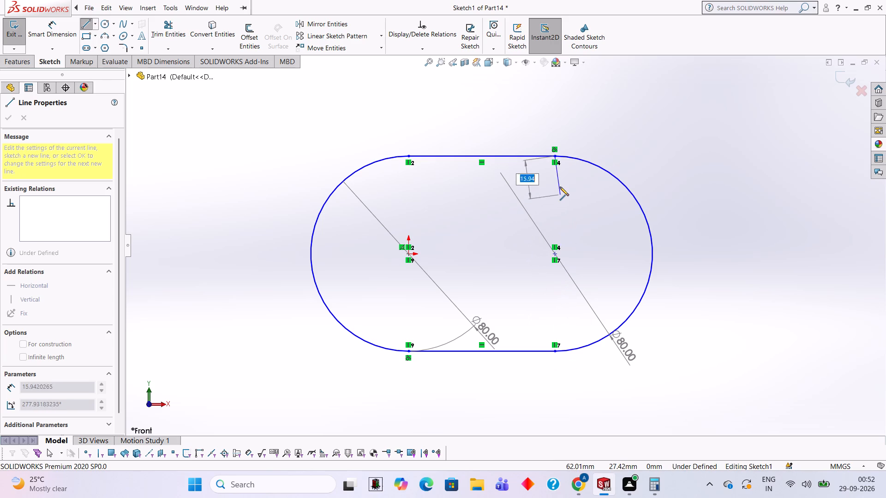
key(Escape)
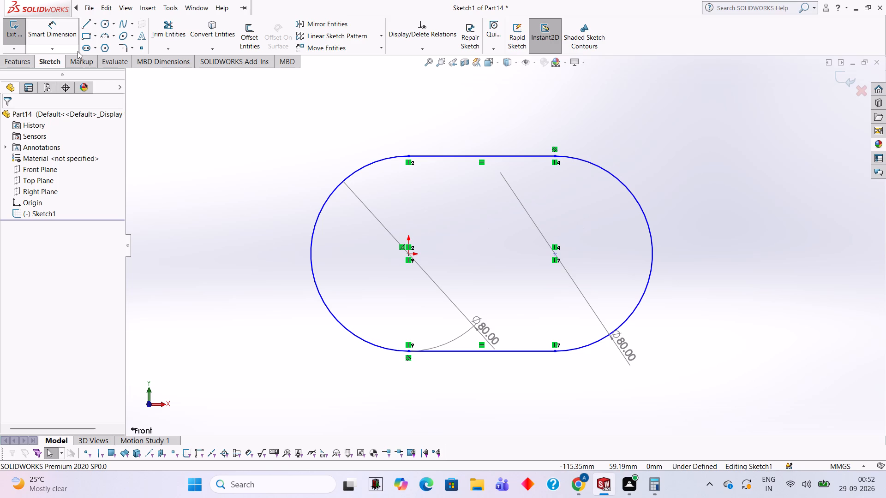
Extrude the closed slot-shaped profile as a blind boss 40 mm deep.
click(24, 59)
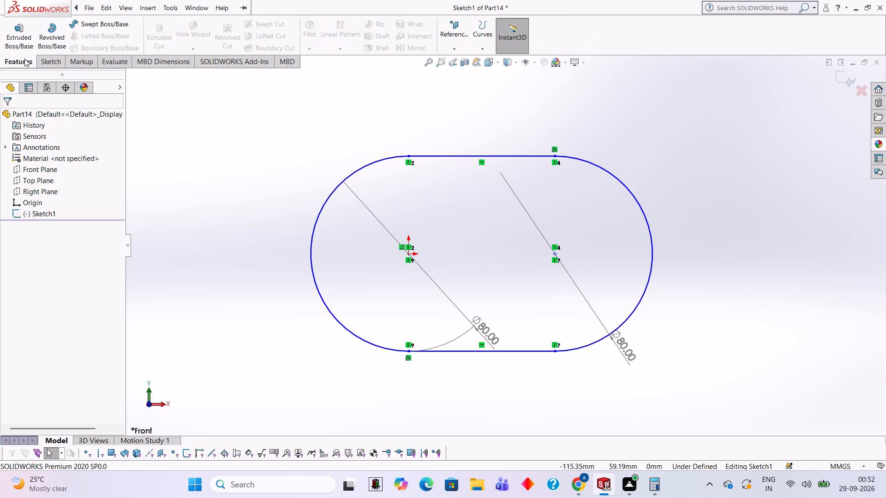
click(25, 51)
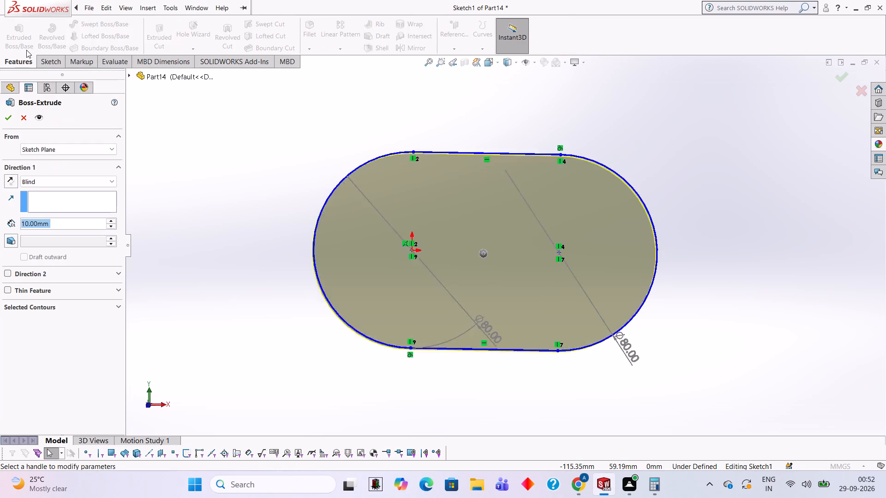
text(40)
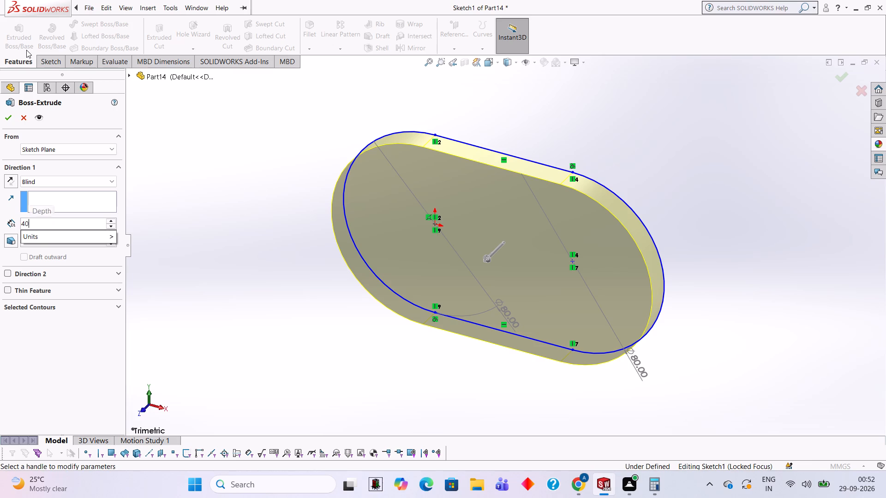
key(Return)
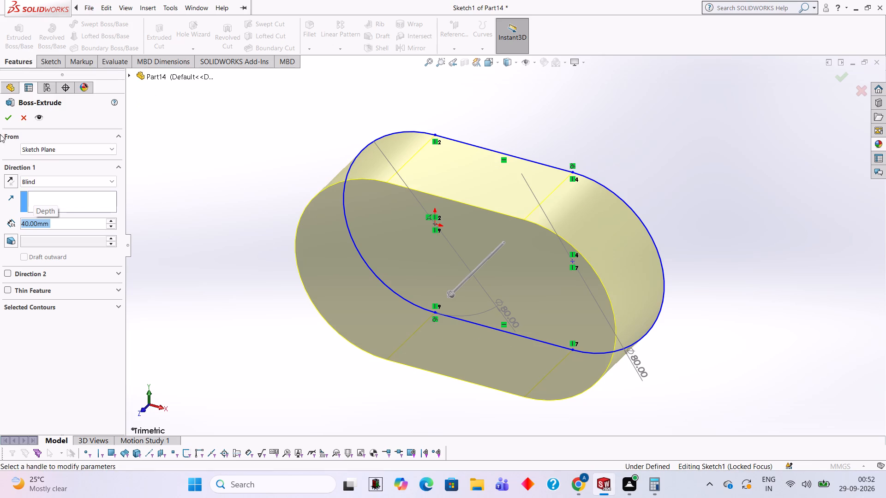
click(5, 117)
click(174, 160)
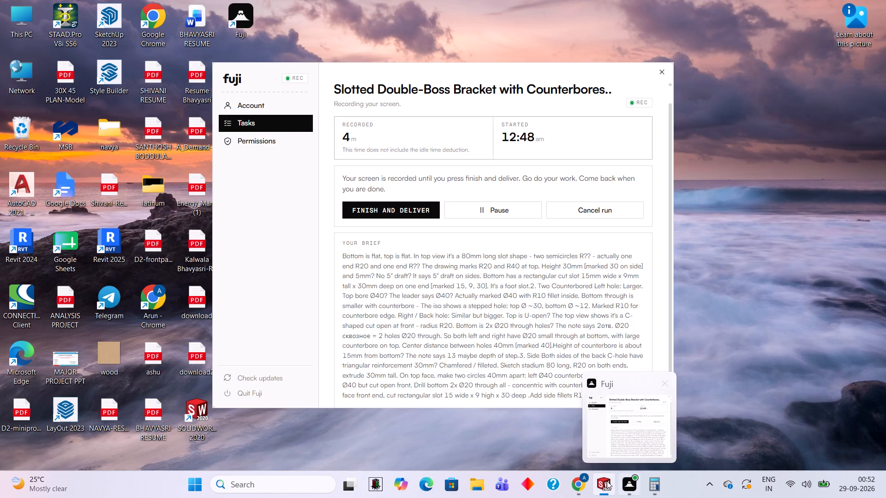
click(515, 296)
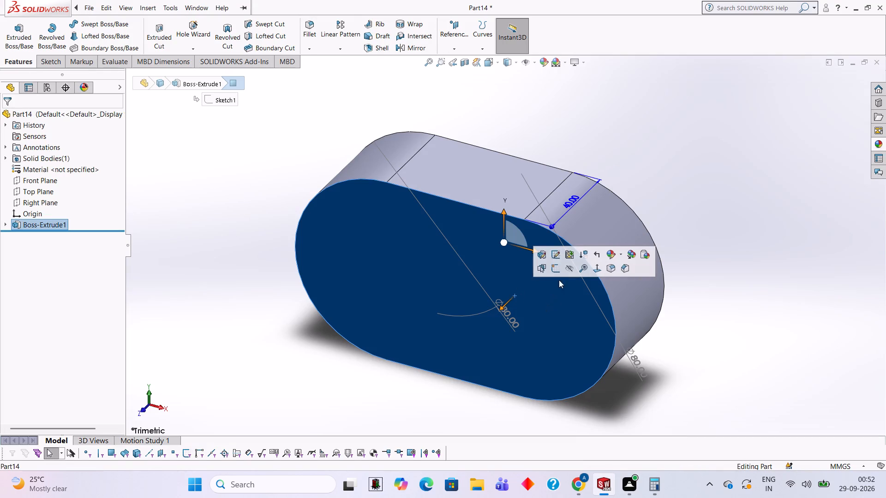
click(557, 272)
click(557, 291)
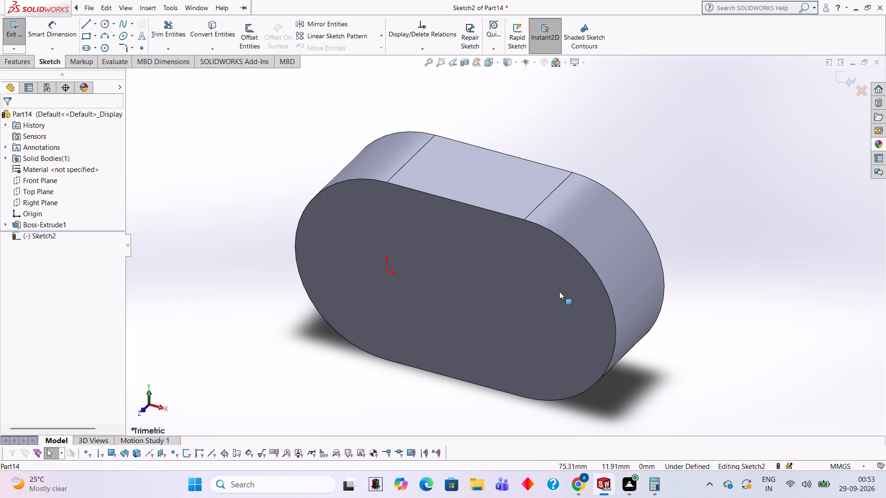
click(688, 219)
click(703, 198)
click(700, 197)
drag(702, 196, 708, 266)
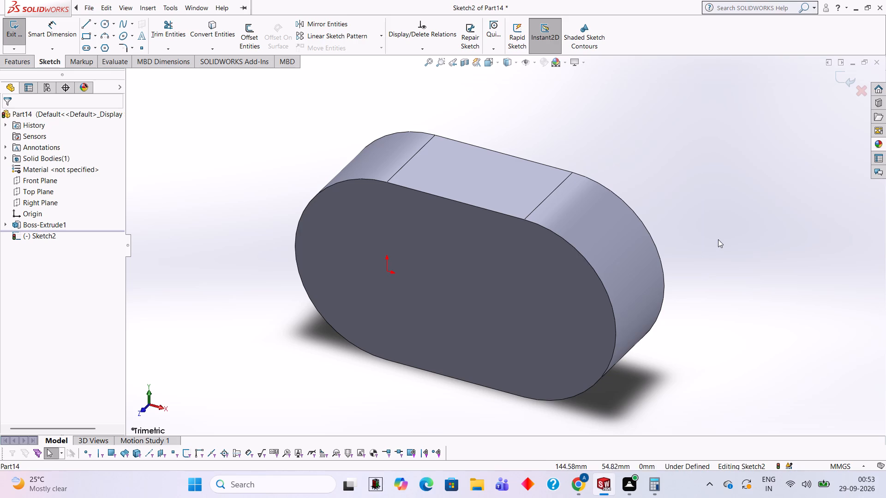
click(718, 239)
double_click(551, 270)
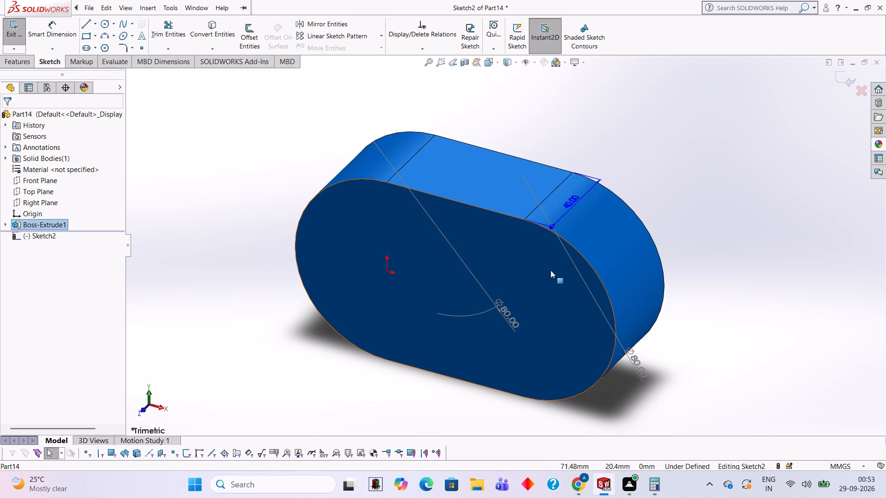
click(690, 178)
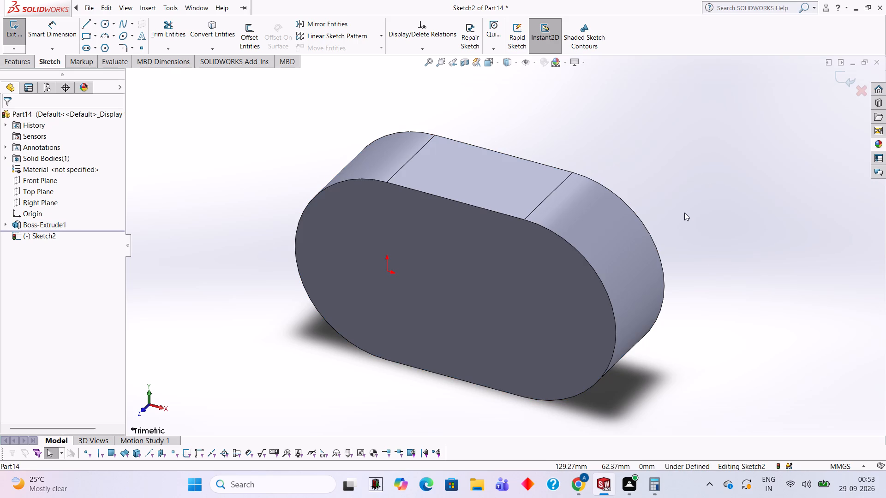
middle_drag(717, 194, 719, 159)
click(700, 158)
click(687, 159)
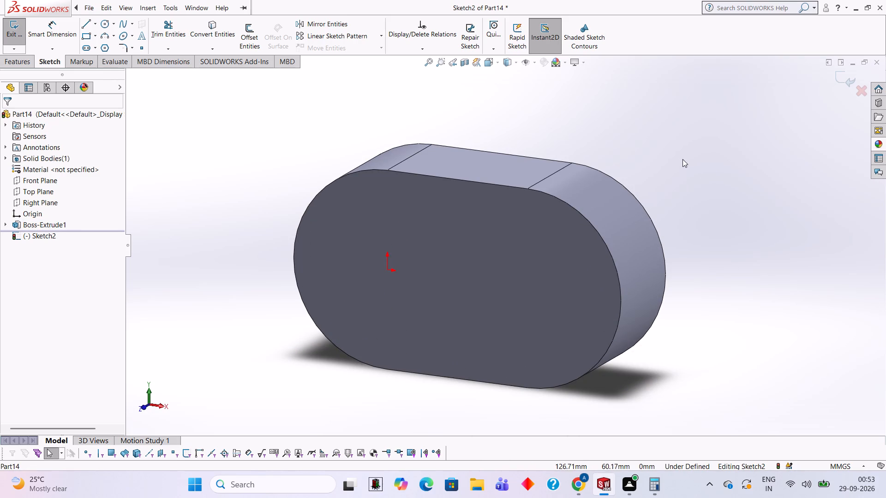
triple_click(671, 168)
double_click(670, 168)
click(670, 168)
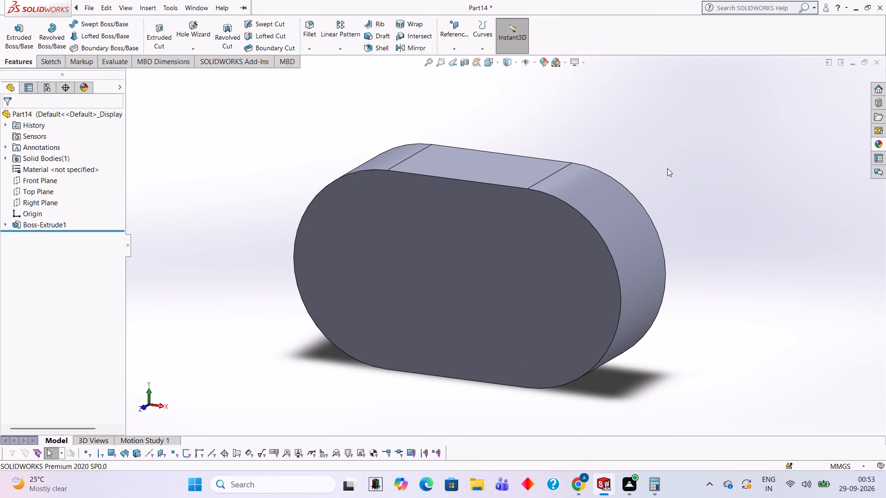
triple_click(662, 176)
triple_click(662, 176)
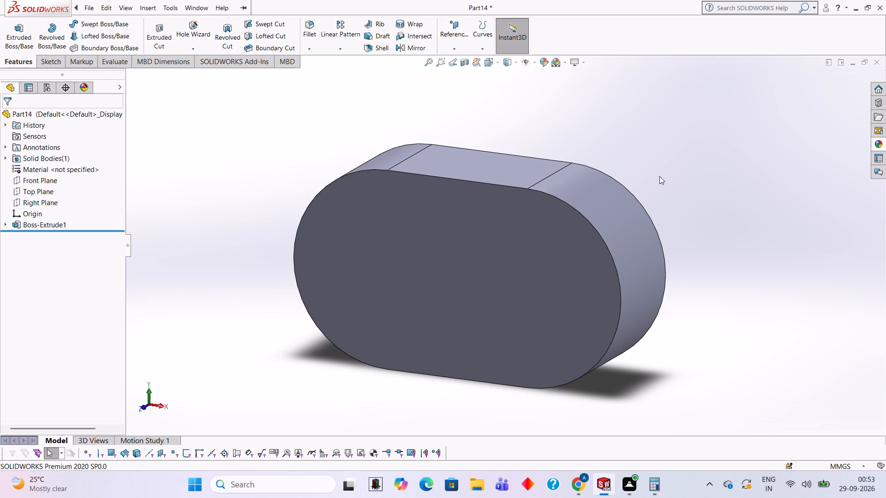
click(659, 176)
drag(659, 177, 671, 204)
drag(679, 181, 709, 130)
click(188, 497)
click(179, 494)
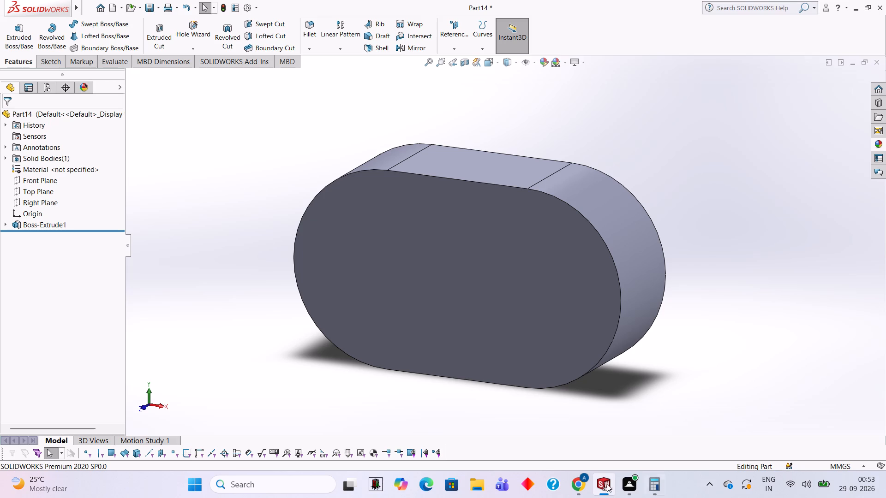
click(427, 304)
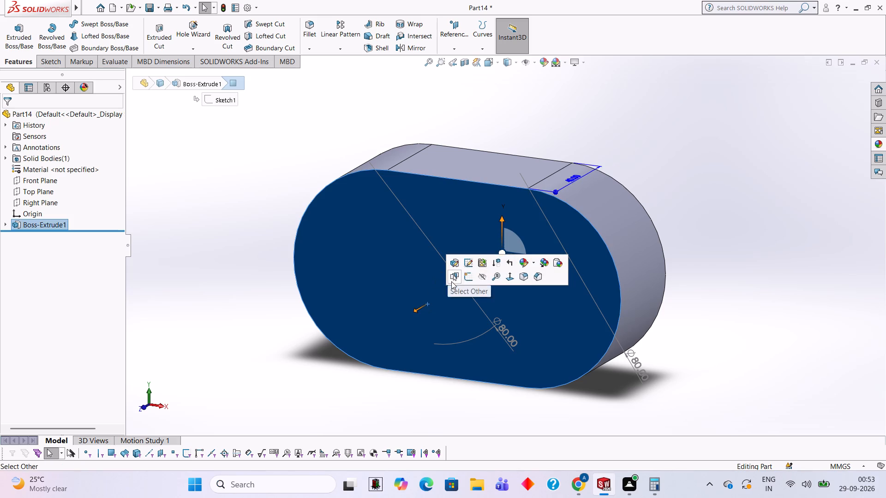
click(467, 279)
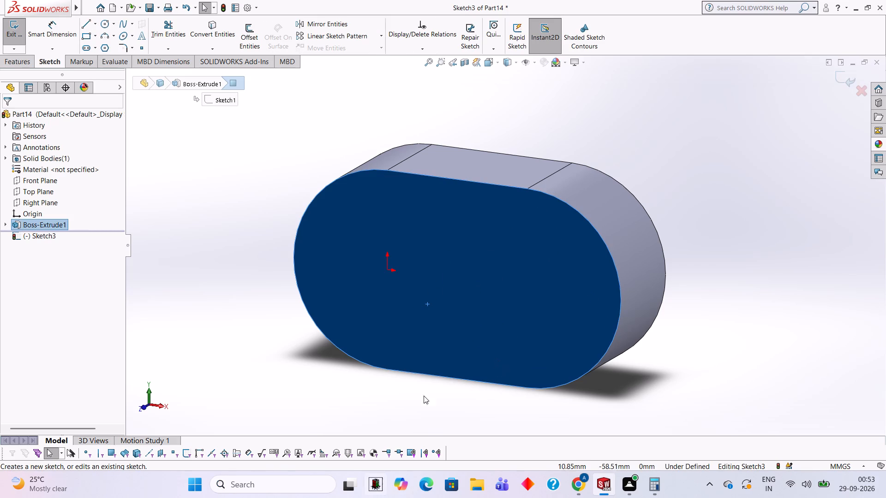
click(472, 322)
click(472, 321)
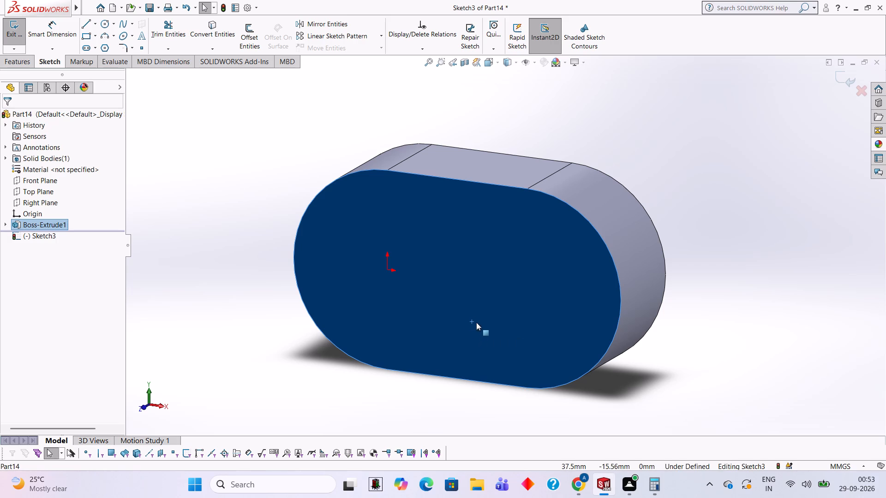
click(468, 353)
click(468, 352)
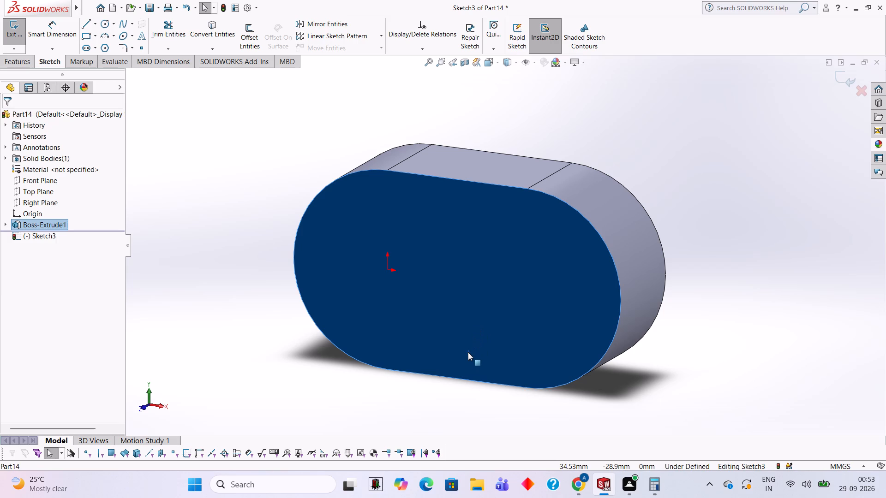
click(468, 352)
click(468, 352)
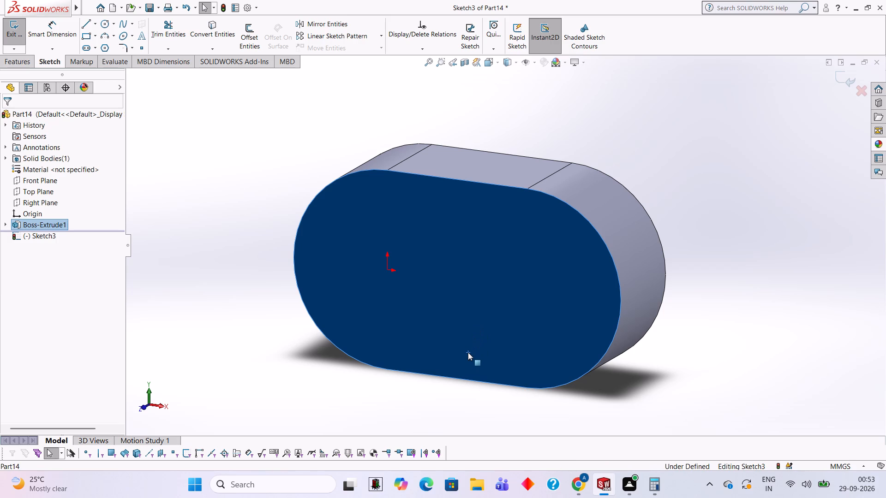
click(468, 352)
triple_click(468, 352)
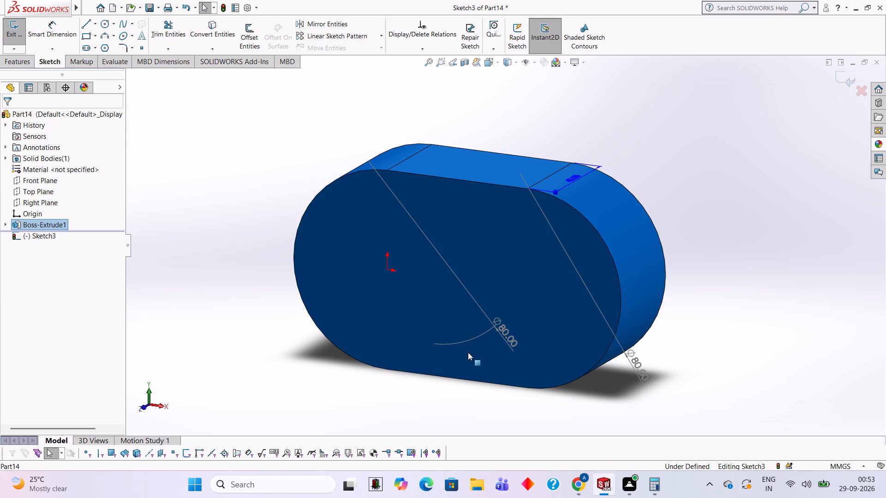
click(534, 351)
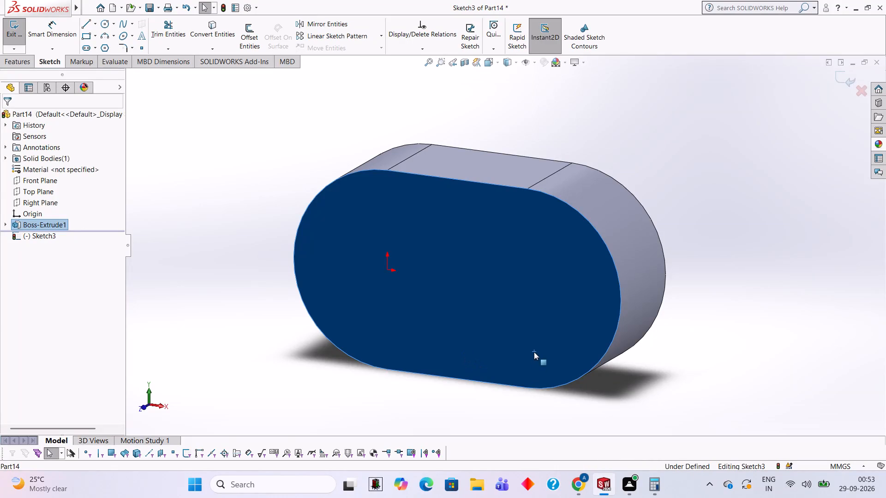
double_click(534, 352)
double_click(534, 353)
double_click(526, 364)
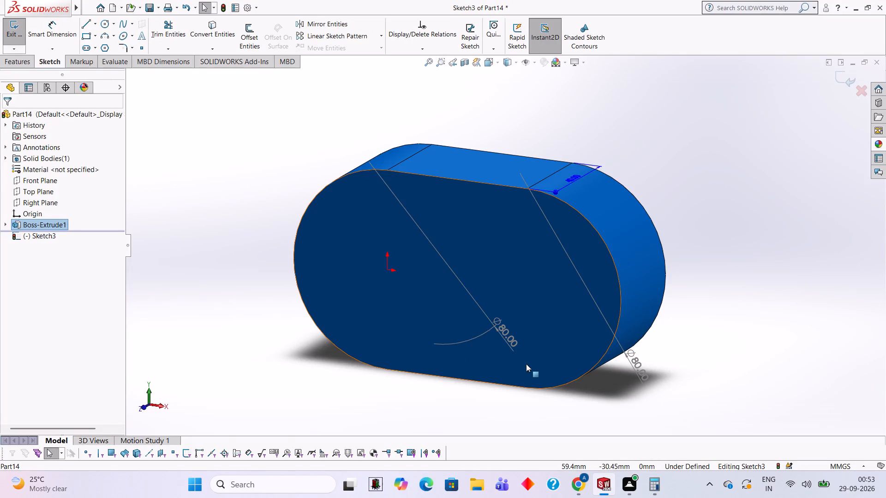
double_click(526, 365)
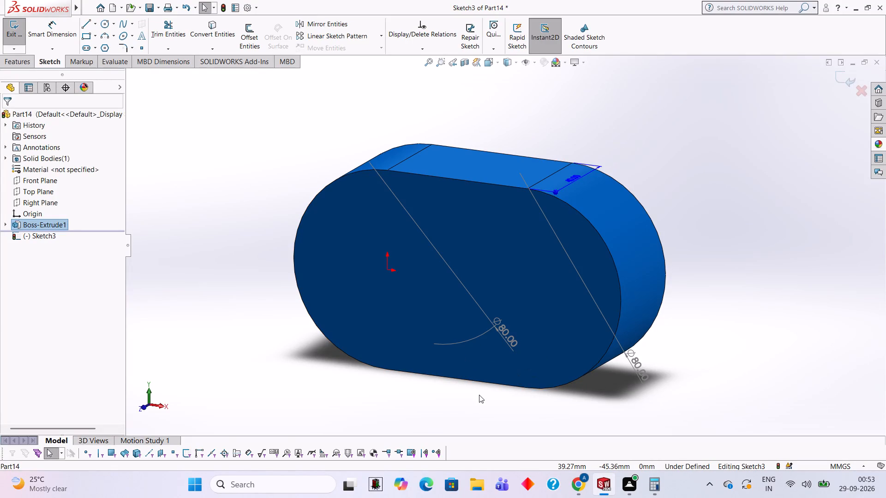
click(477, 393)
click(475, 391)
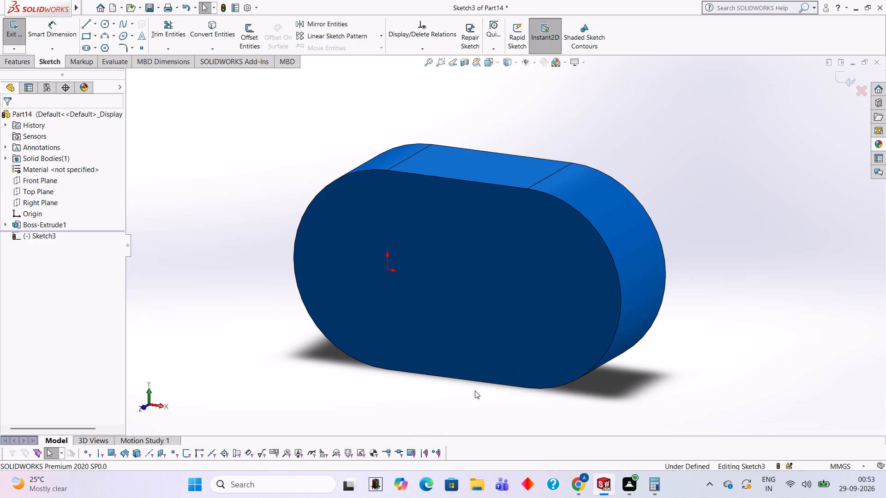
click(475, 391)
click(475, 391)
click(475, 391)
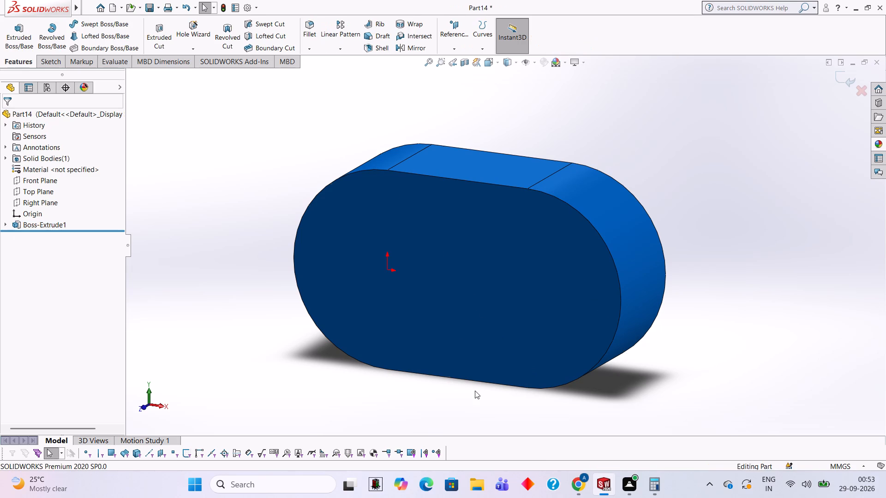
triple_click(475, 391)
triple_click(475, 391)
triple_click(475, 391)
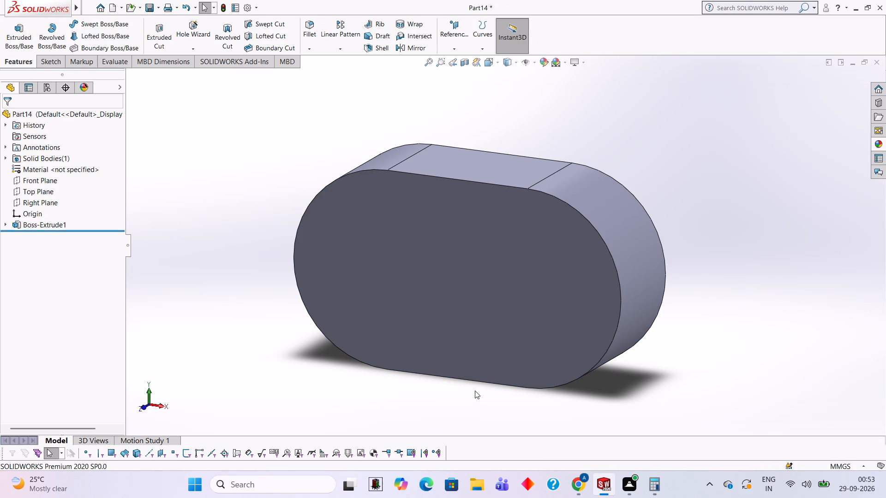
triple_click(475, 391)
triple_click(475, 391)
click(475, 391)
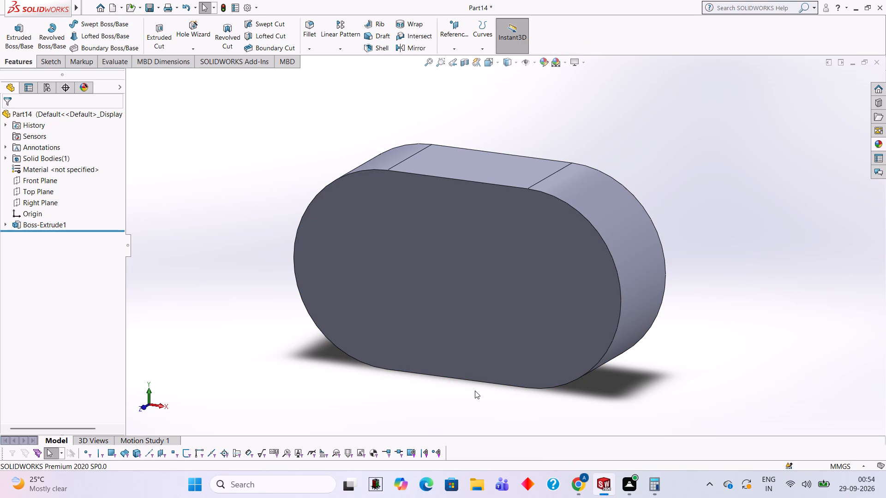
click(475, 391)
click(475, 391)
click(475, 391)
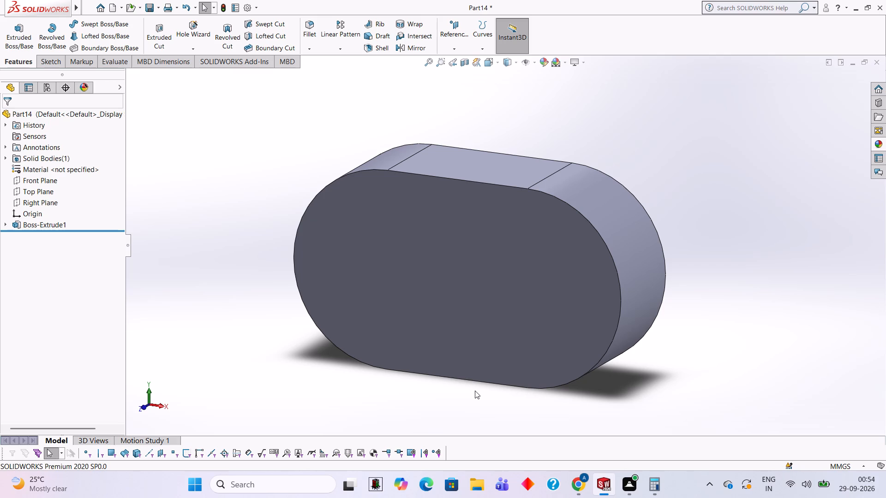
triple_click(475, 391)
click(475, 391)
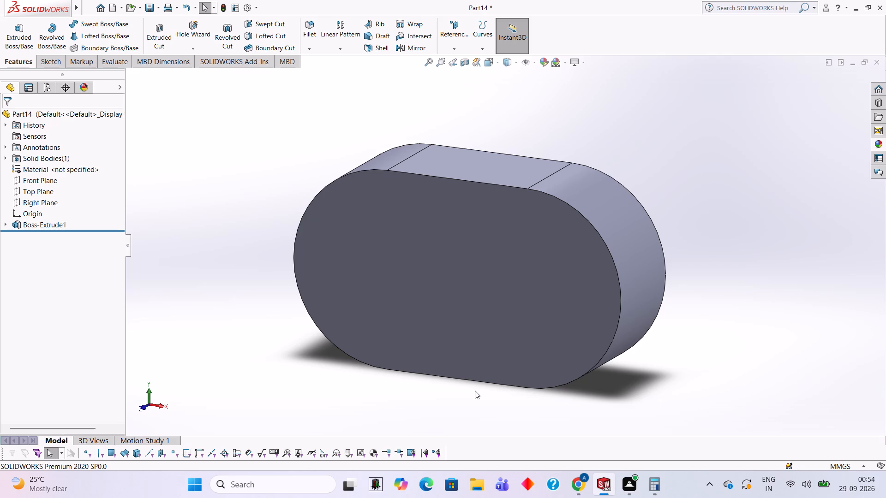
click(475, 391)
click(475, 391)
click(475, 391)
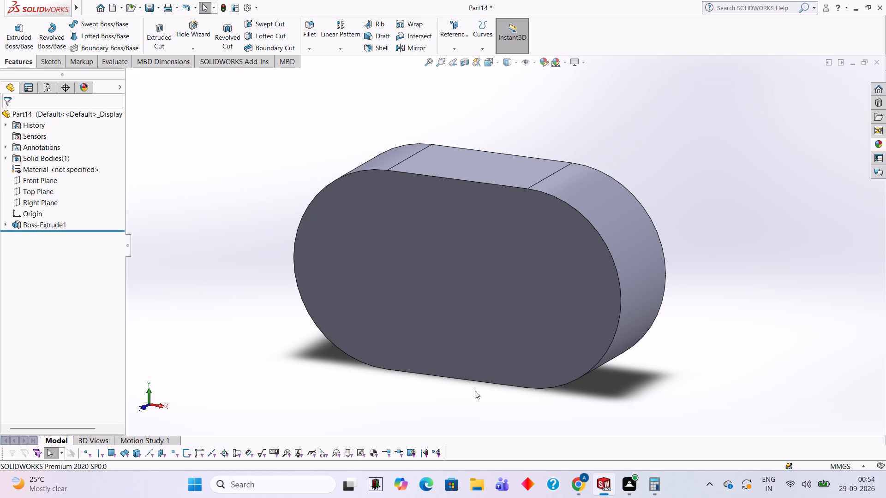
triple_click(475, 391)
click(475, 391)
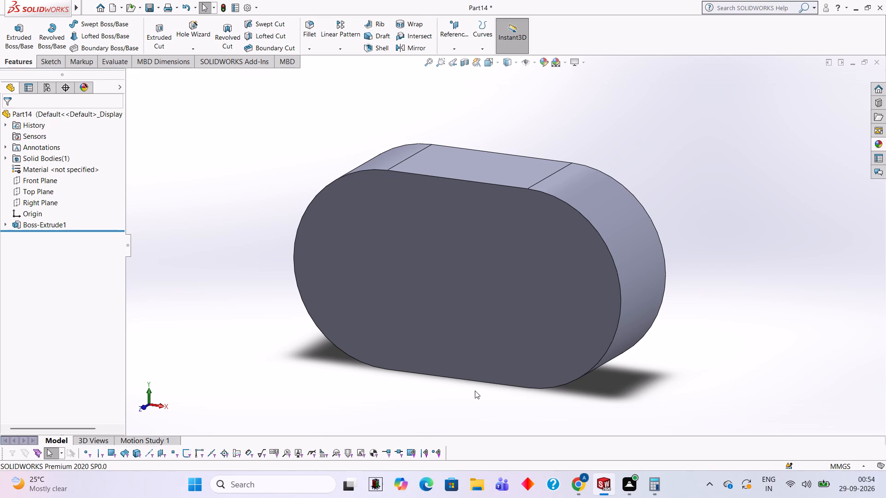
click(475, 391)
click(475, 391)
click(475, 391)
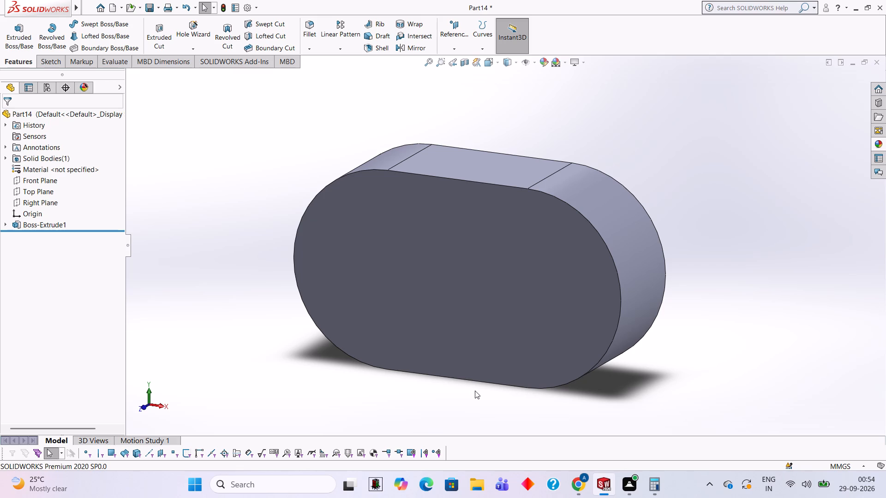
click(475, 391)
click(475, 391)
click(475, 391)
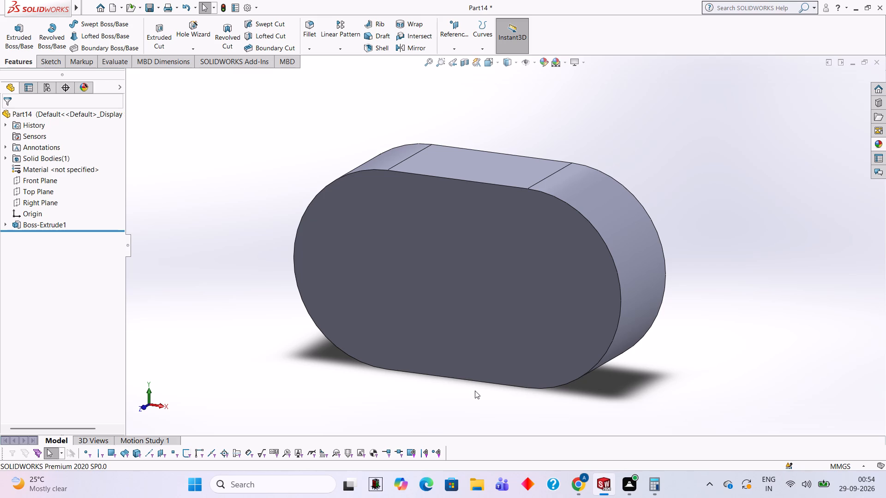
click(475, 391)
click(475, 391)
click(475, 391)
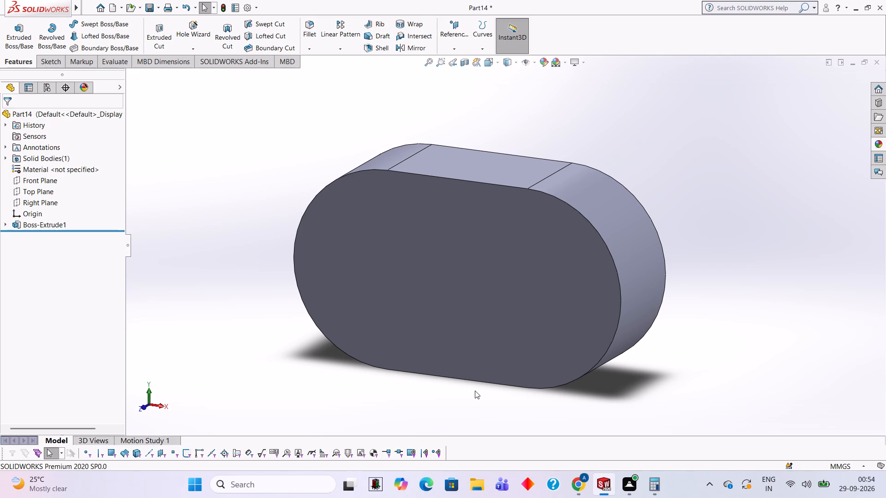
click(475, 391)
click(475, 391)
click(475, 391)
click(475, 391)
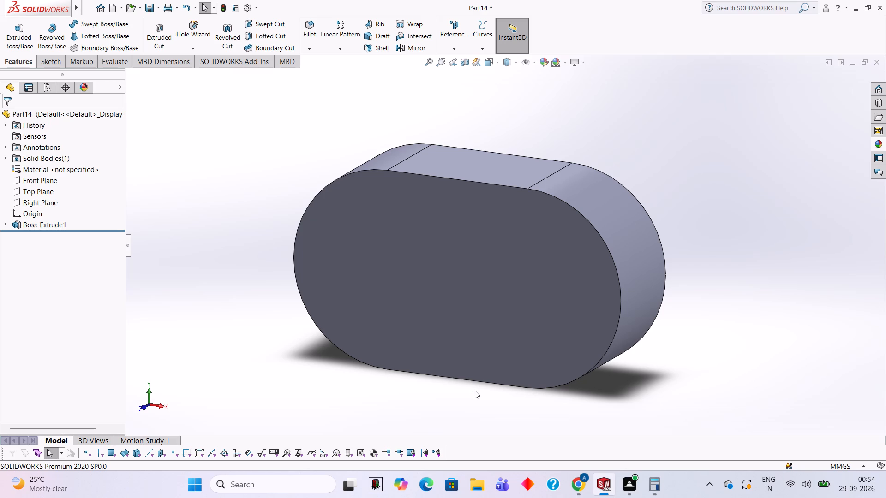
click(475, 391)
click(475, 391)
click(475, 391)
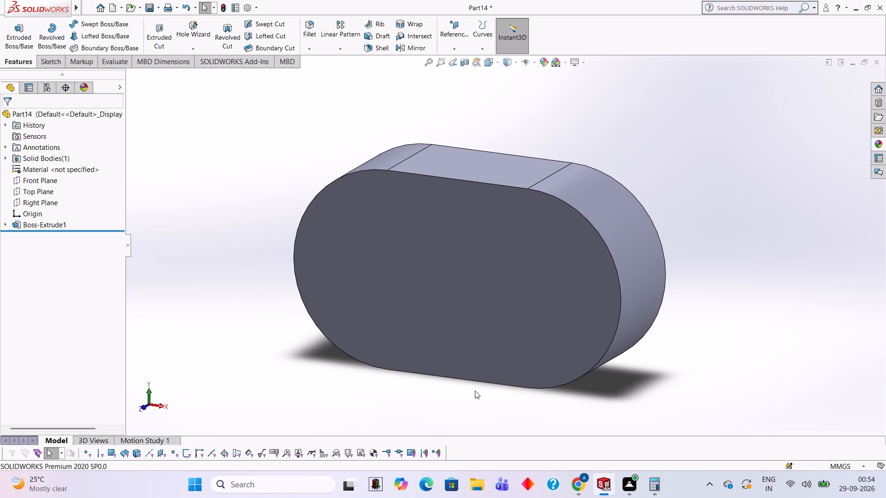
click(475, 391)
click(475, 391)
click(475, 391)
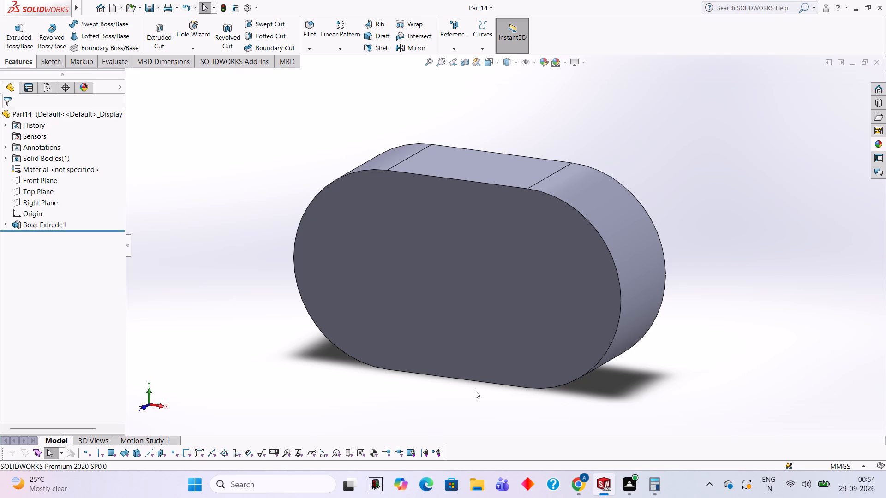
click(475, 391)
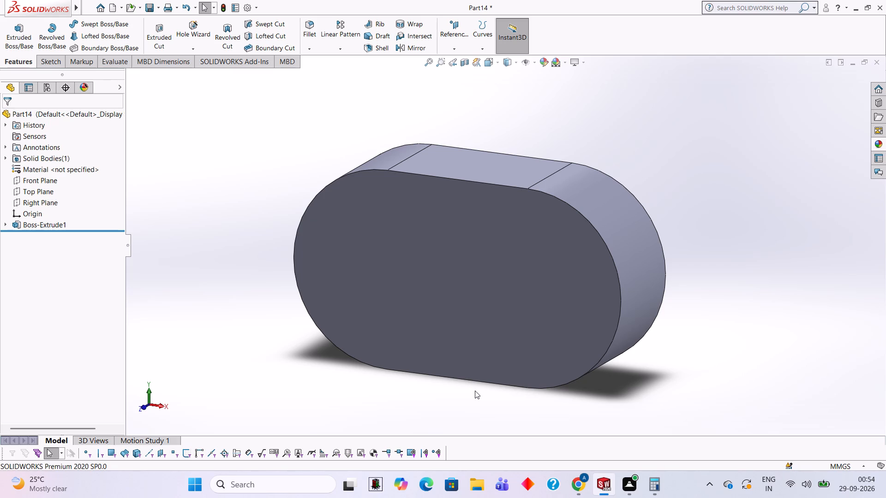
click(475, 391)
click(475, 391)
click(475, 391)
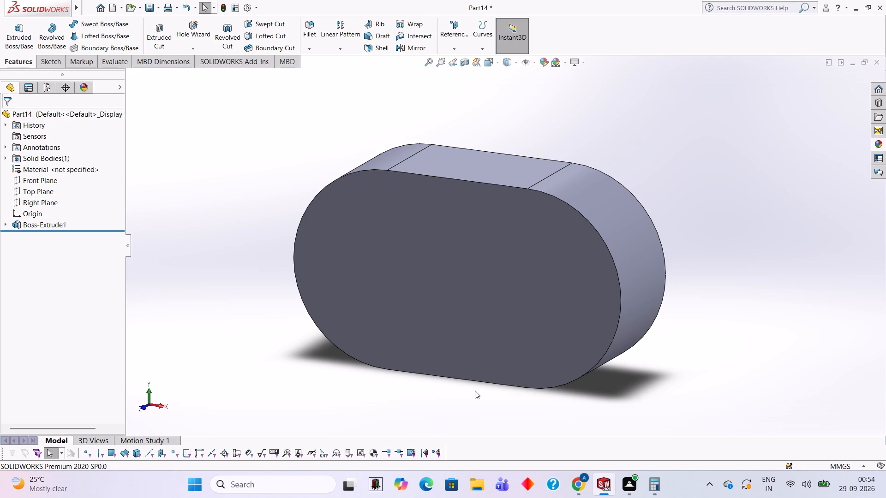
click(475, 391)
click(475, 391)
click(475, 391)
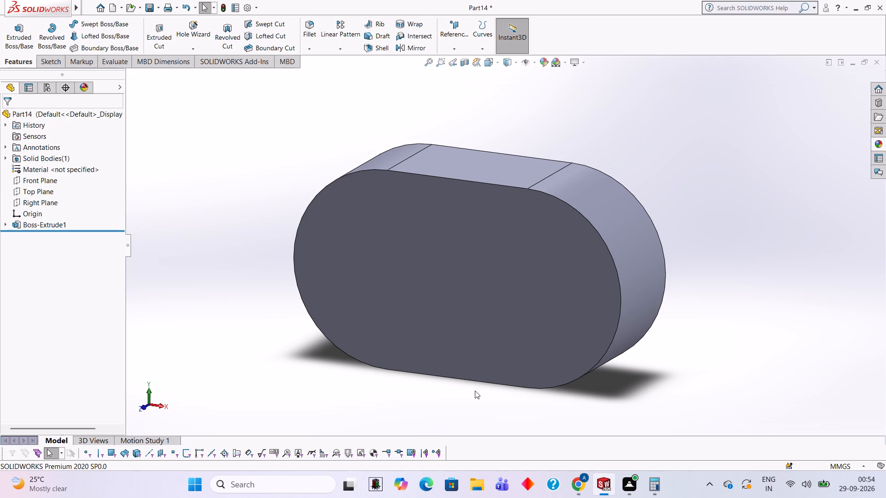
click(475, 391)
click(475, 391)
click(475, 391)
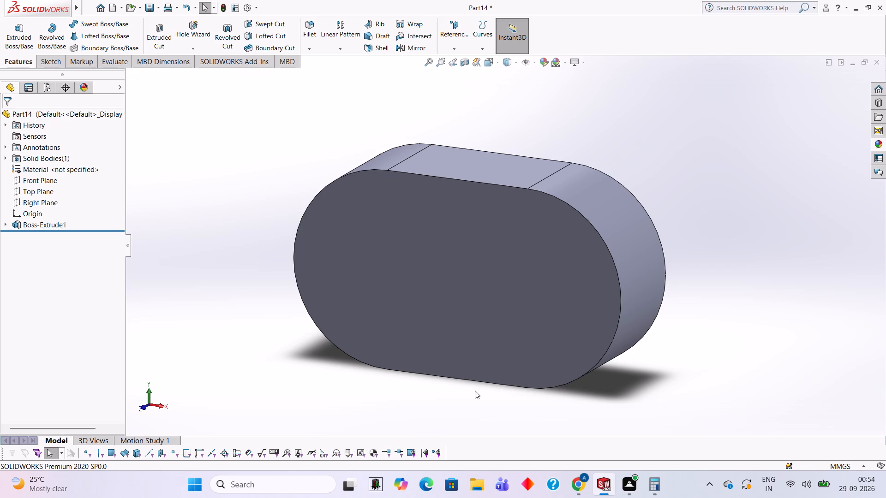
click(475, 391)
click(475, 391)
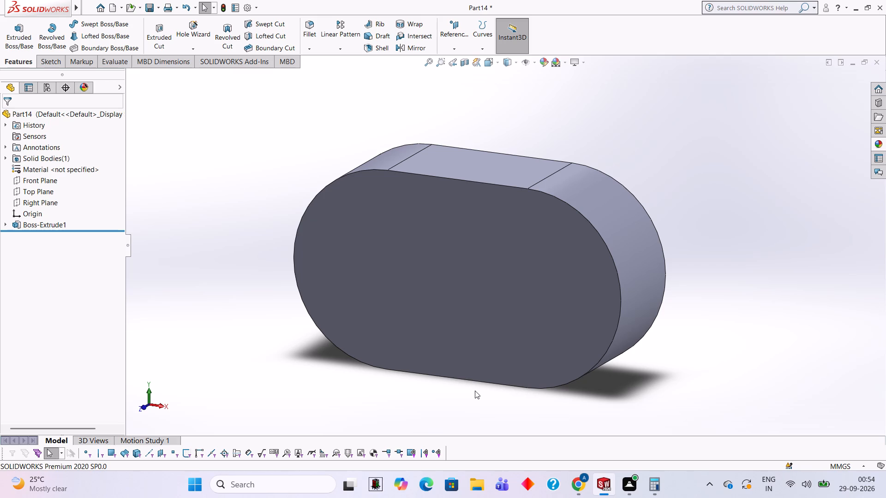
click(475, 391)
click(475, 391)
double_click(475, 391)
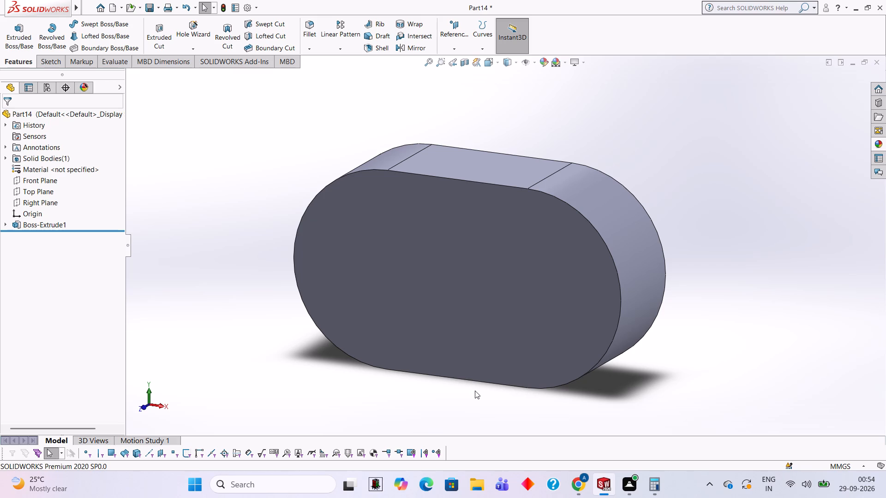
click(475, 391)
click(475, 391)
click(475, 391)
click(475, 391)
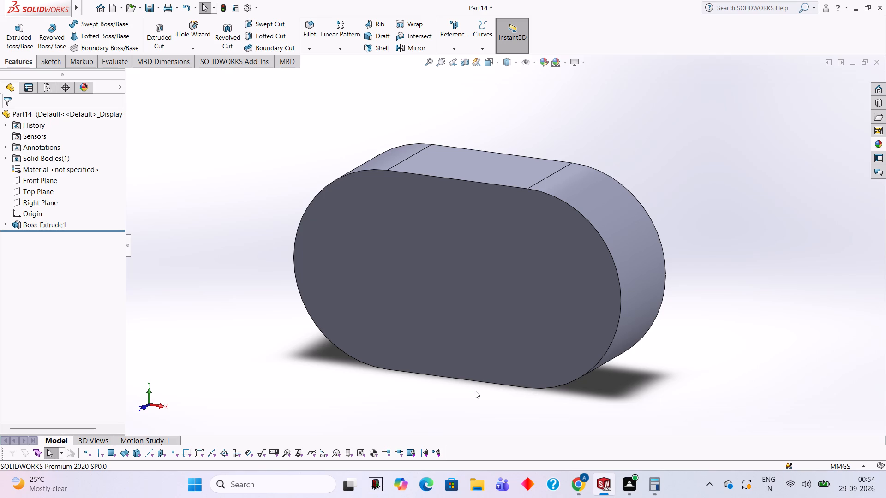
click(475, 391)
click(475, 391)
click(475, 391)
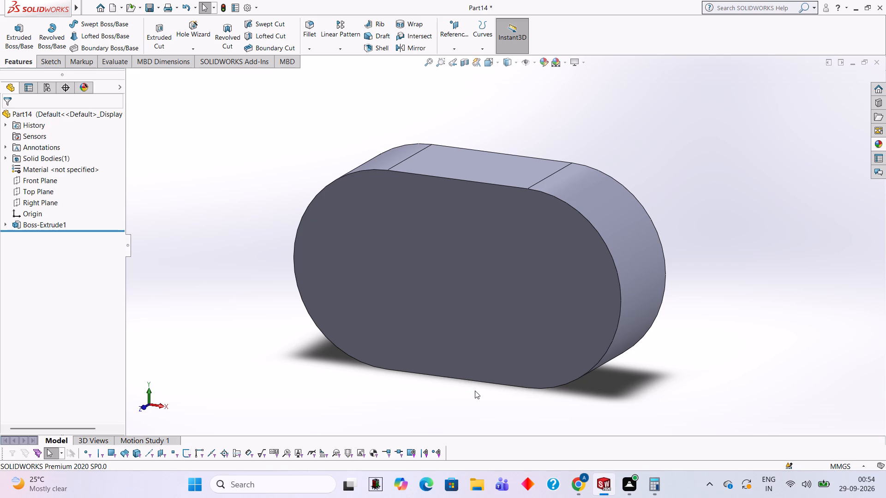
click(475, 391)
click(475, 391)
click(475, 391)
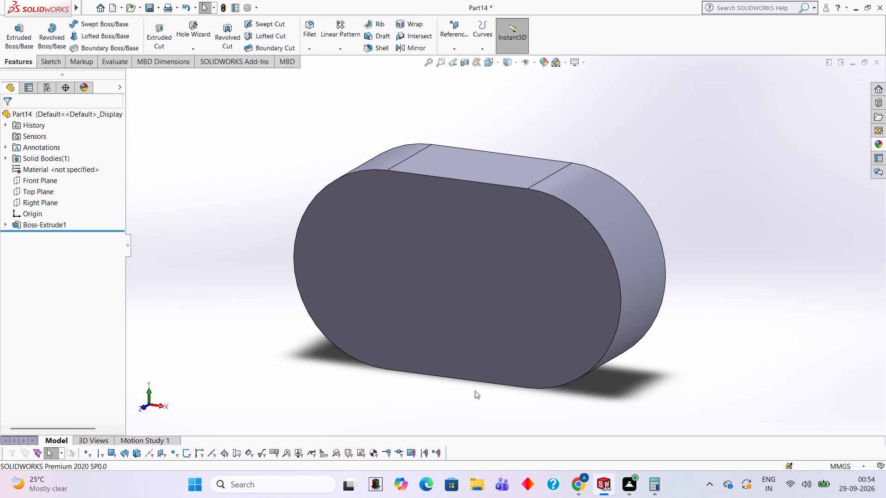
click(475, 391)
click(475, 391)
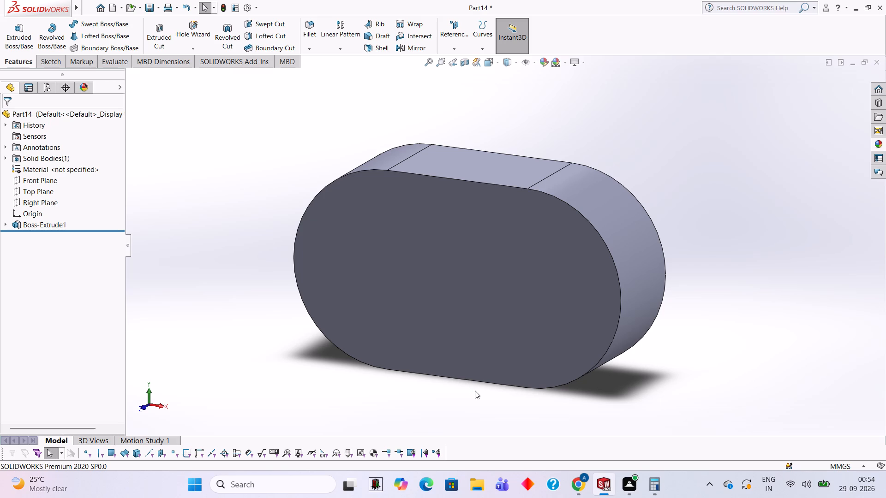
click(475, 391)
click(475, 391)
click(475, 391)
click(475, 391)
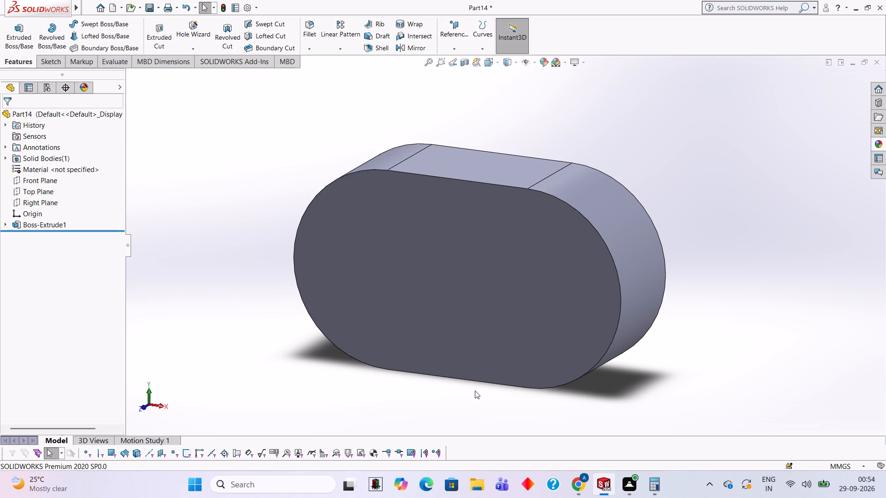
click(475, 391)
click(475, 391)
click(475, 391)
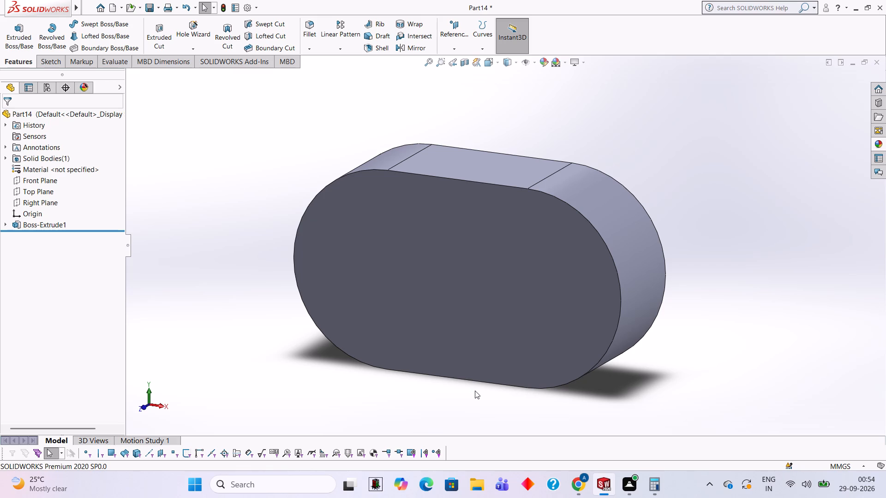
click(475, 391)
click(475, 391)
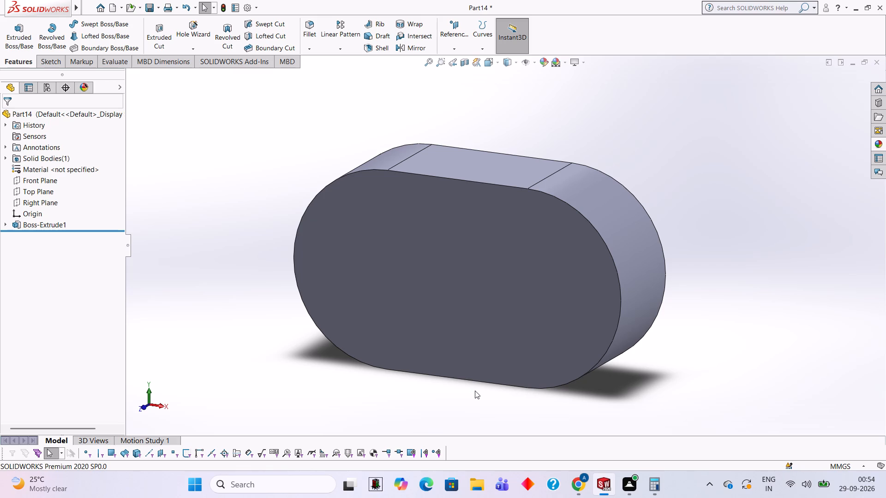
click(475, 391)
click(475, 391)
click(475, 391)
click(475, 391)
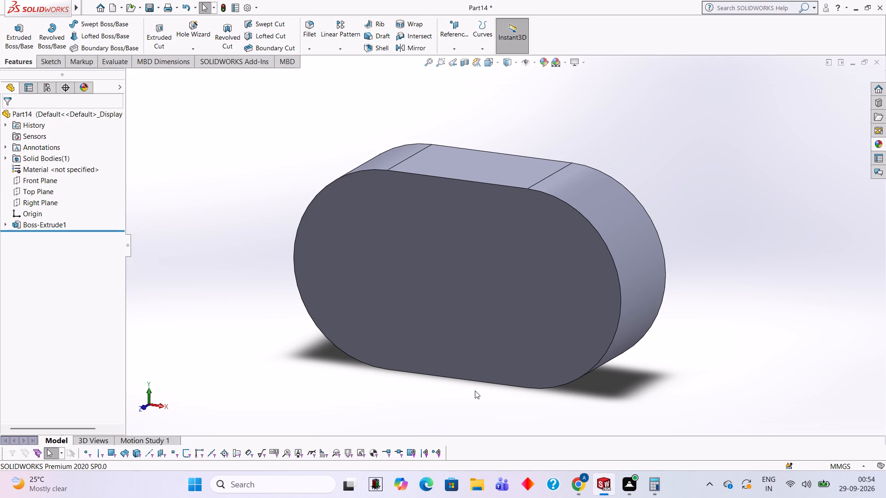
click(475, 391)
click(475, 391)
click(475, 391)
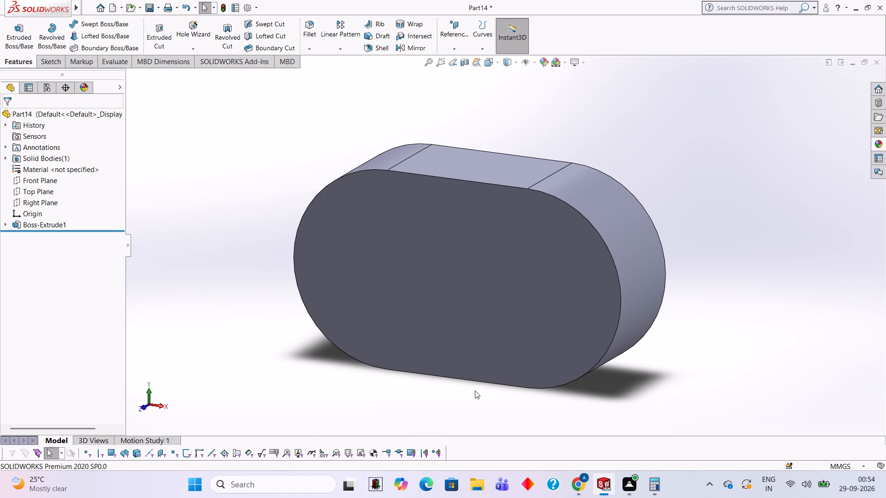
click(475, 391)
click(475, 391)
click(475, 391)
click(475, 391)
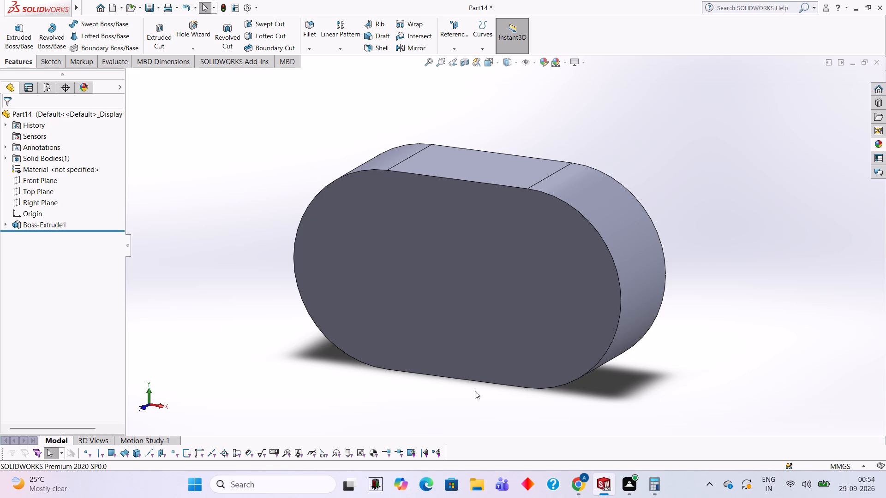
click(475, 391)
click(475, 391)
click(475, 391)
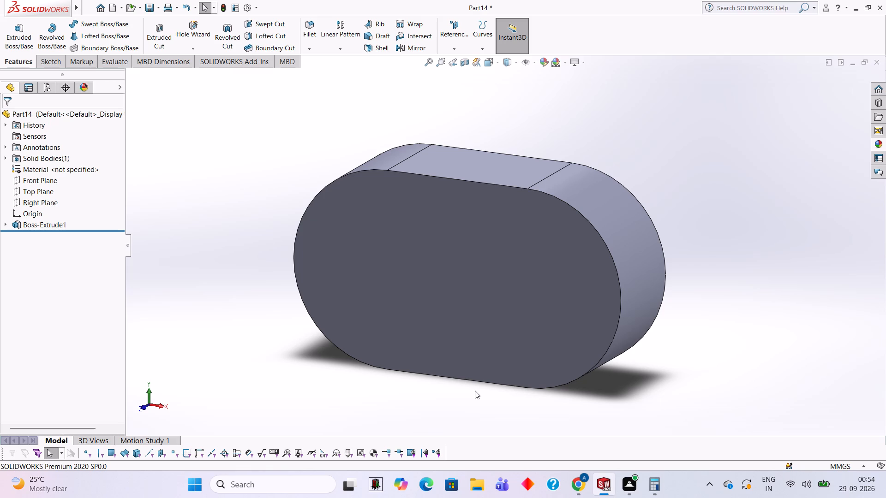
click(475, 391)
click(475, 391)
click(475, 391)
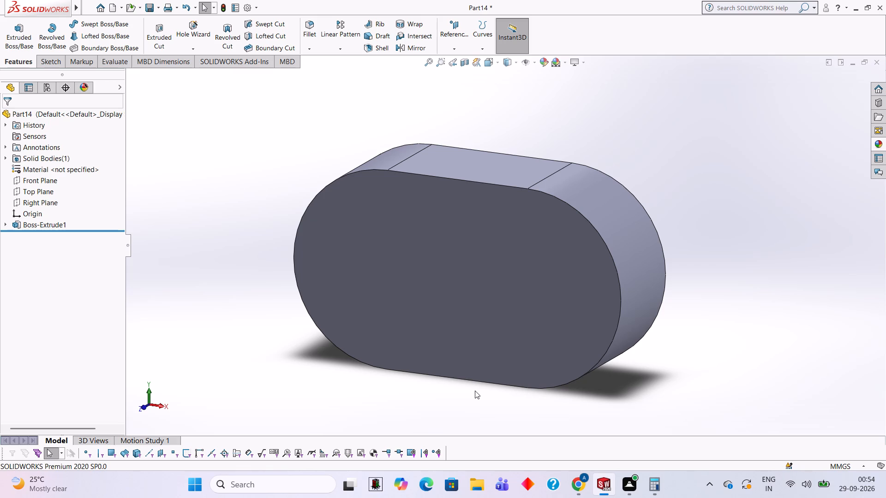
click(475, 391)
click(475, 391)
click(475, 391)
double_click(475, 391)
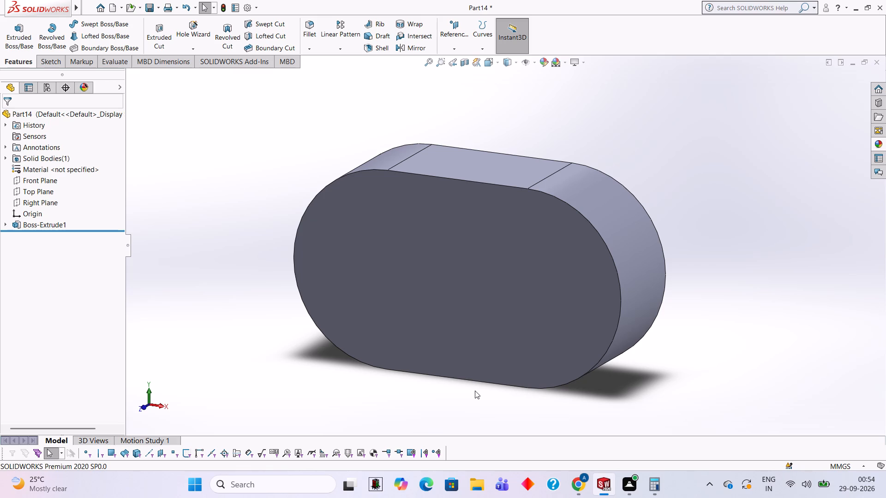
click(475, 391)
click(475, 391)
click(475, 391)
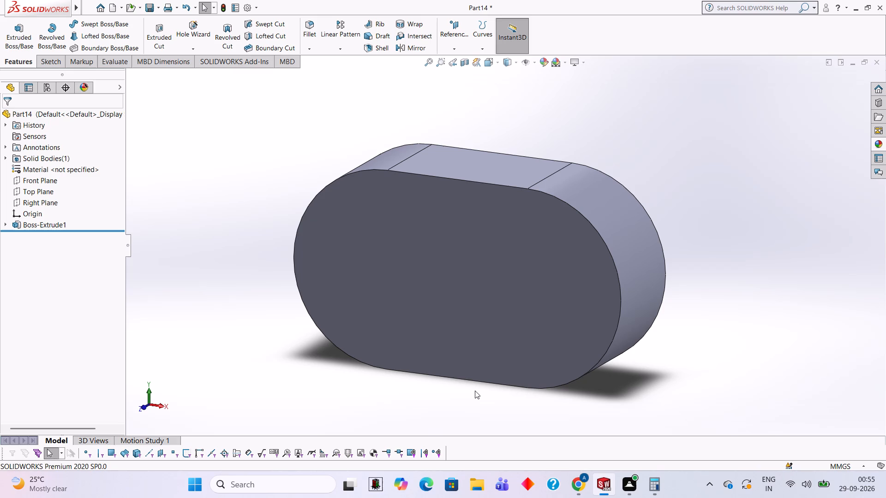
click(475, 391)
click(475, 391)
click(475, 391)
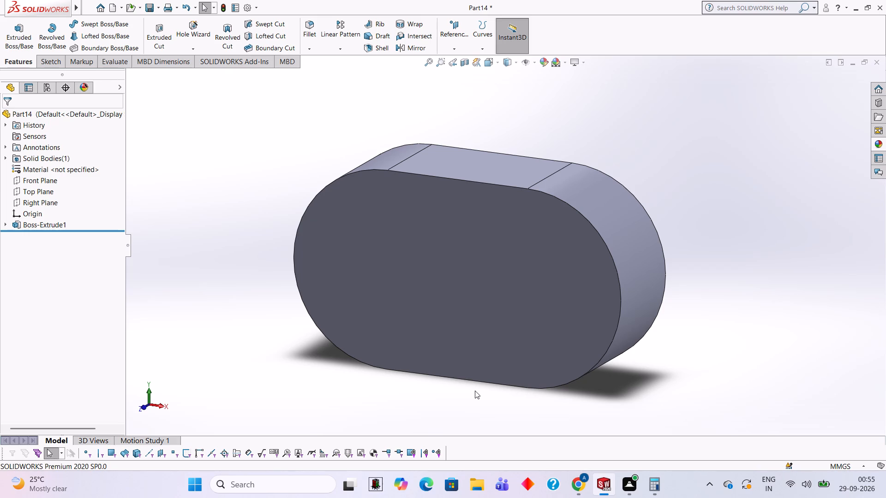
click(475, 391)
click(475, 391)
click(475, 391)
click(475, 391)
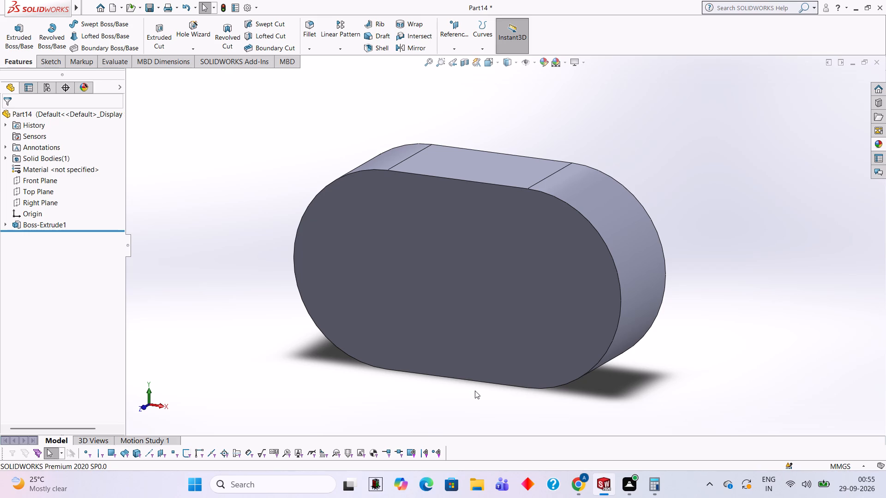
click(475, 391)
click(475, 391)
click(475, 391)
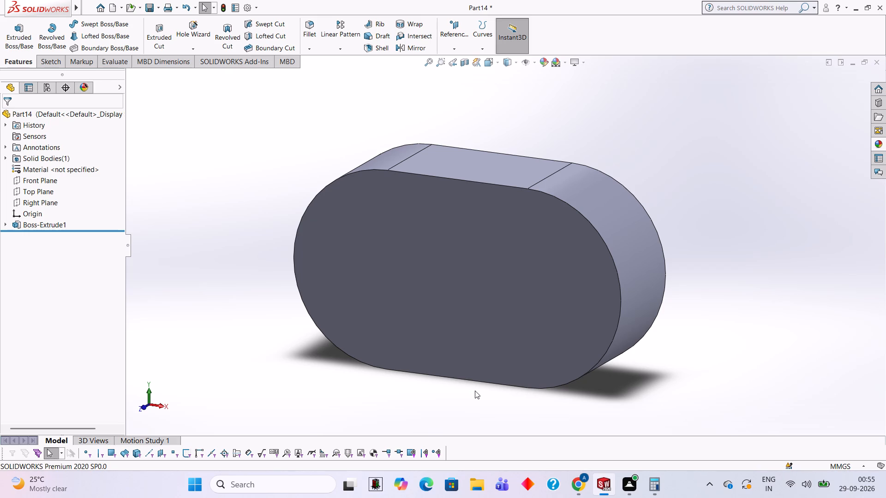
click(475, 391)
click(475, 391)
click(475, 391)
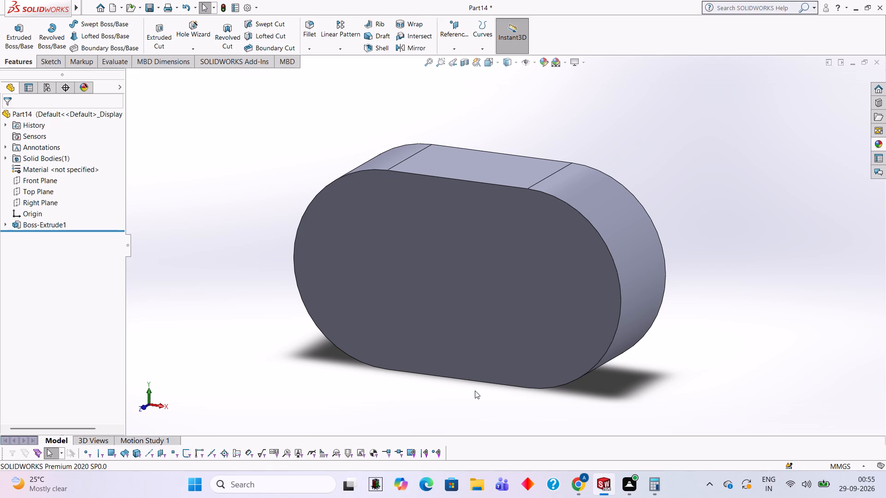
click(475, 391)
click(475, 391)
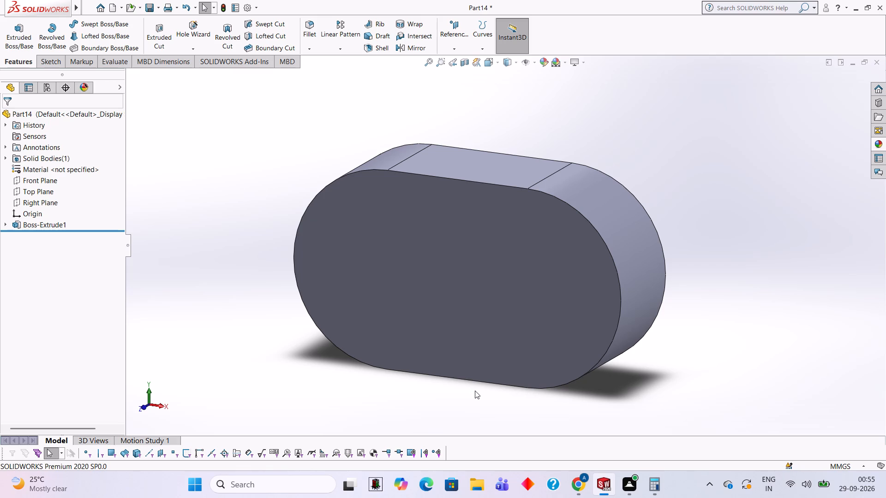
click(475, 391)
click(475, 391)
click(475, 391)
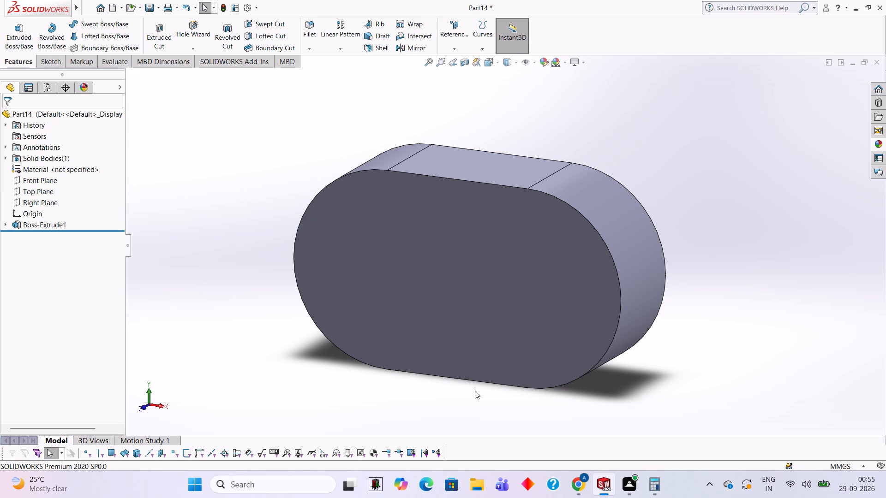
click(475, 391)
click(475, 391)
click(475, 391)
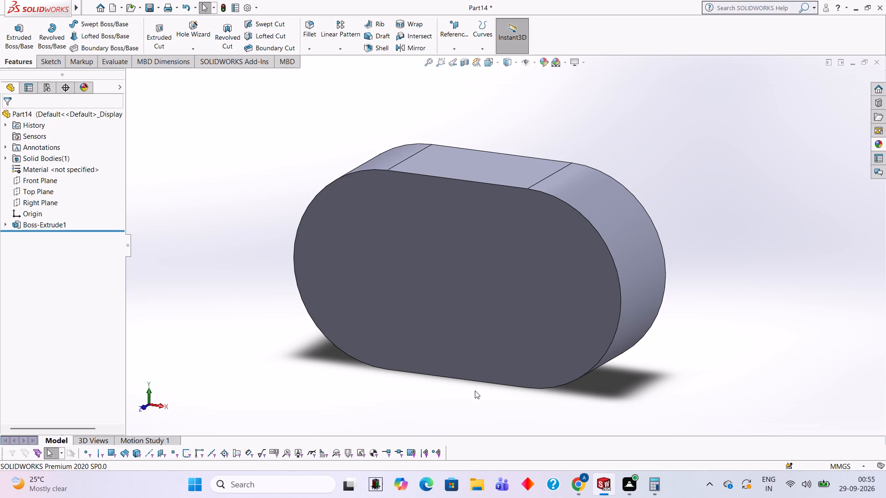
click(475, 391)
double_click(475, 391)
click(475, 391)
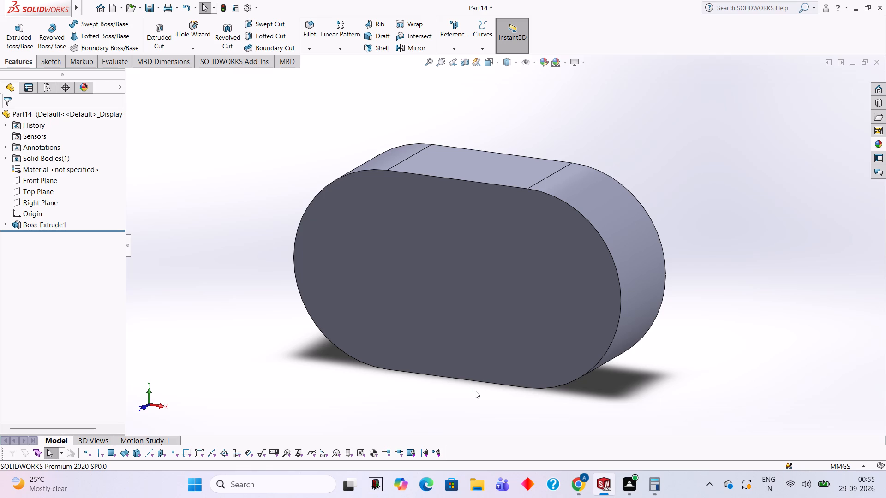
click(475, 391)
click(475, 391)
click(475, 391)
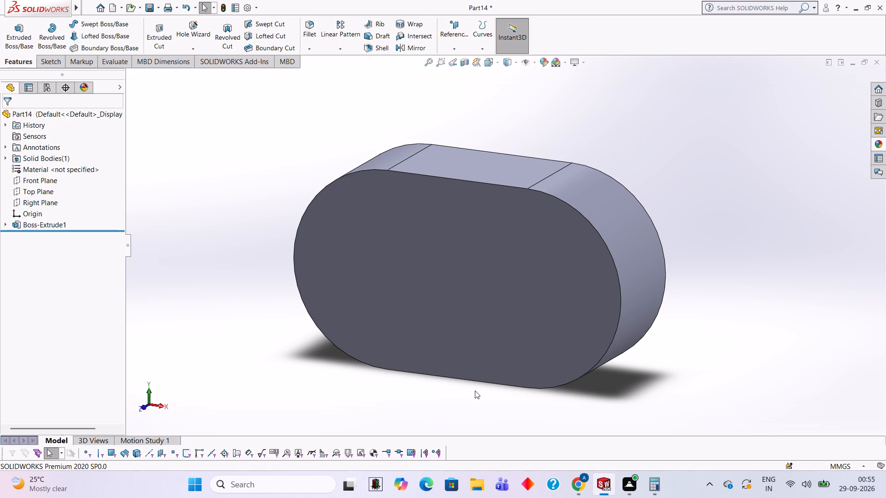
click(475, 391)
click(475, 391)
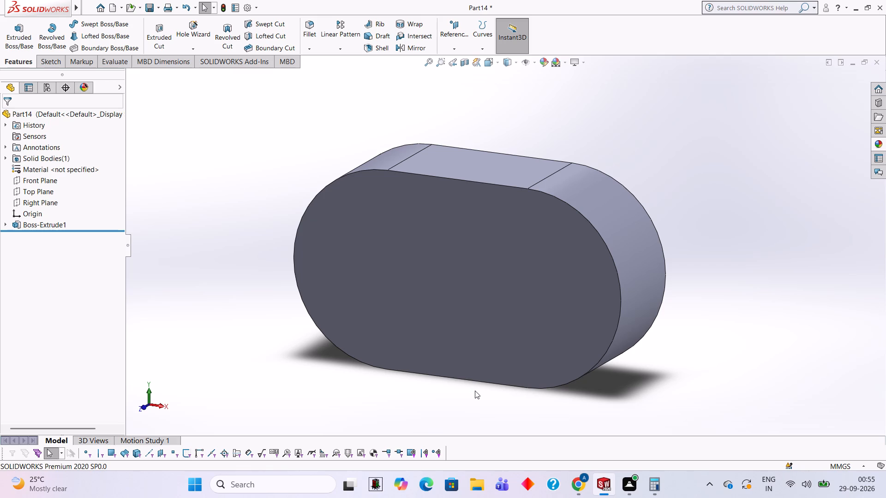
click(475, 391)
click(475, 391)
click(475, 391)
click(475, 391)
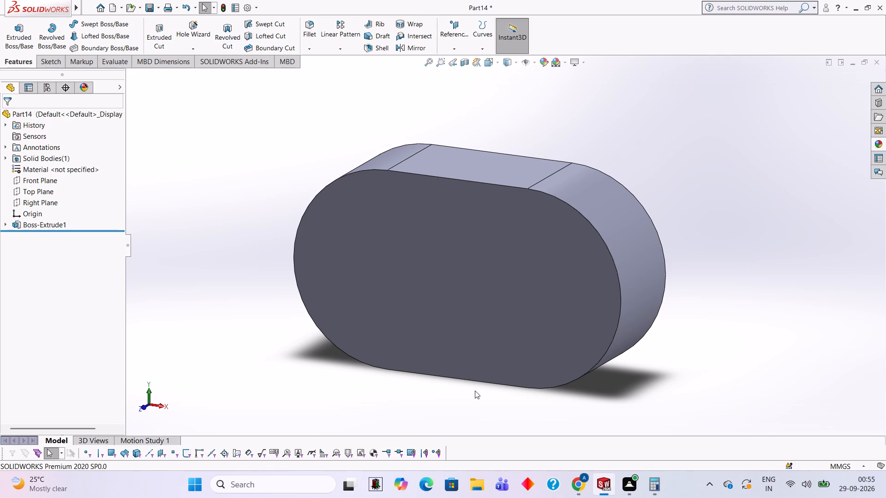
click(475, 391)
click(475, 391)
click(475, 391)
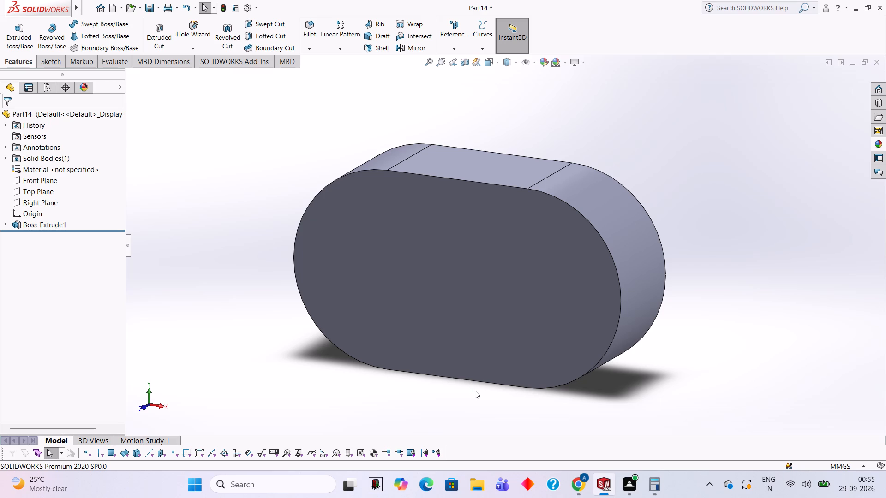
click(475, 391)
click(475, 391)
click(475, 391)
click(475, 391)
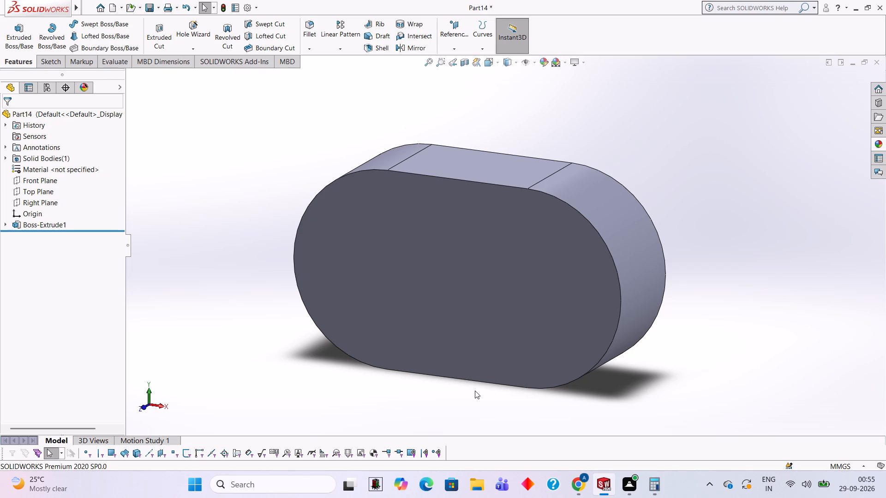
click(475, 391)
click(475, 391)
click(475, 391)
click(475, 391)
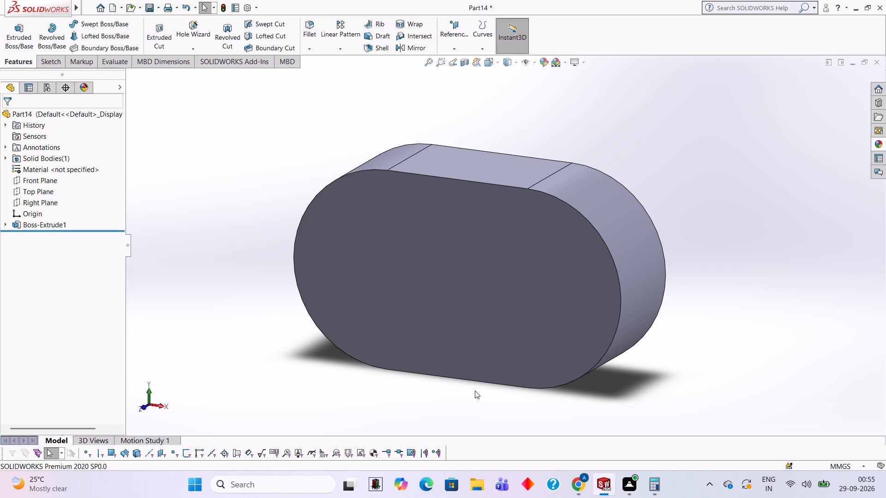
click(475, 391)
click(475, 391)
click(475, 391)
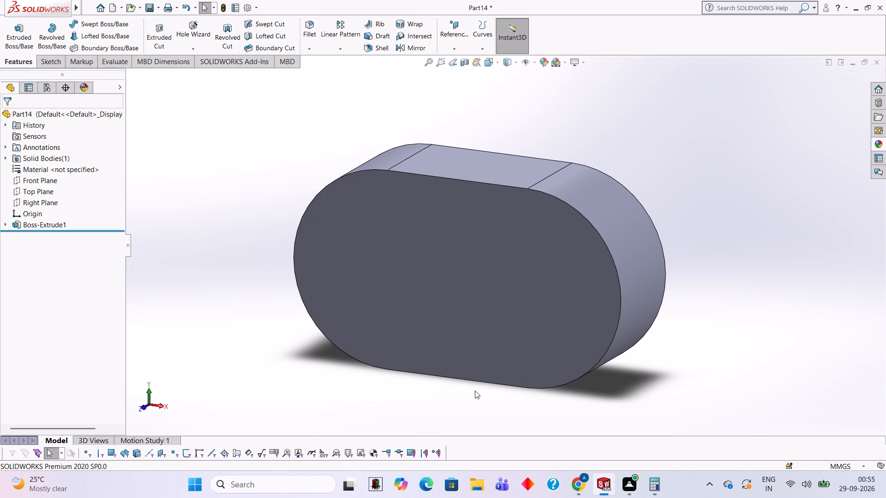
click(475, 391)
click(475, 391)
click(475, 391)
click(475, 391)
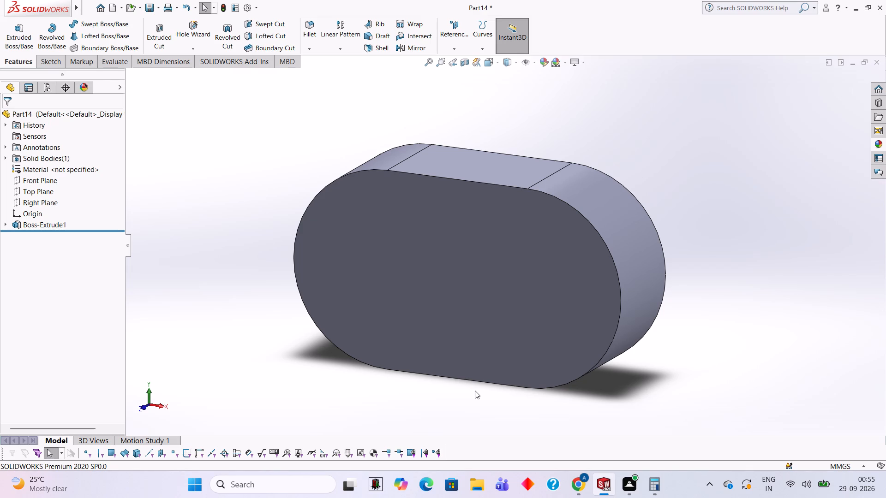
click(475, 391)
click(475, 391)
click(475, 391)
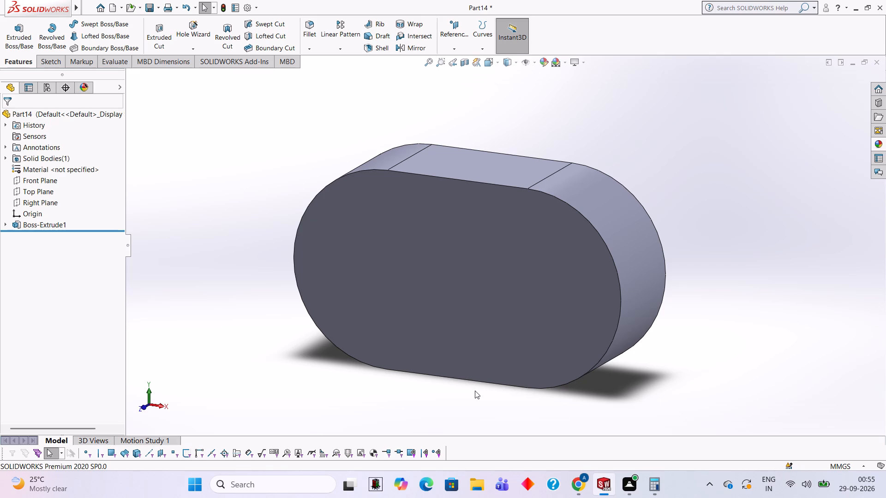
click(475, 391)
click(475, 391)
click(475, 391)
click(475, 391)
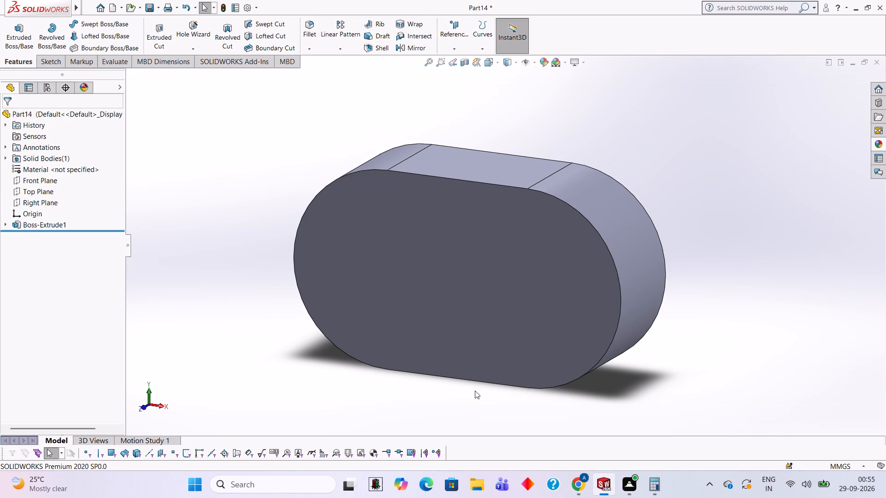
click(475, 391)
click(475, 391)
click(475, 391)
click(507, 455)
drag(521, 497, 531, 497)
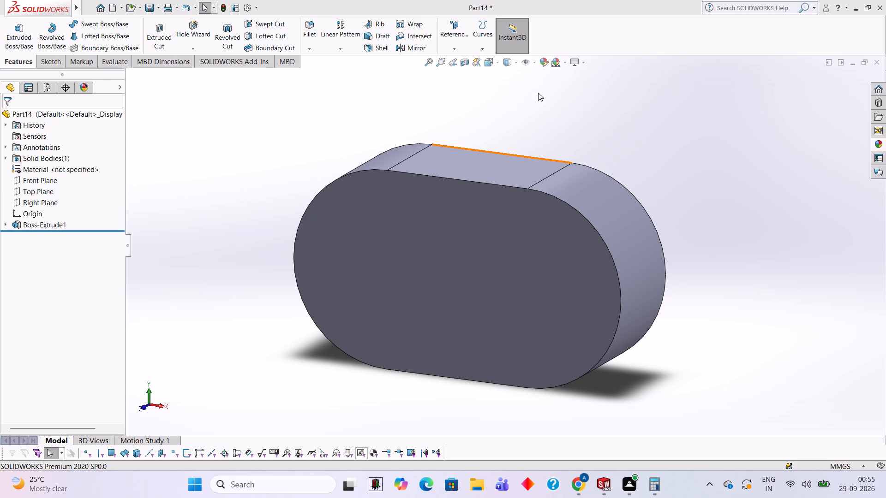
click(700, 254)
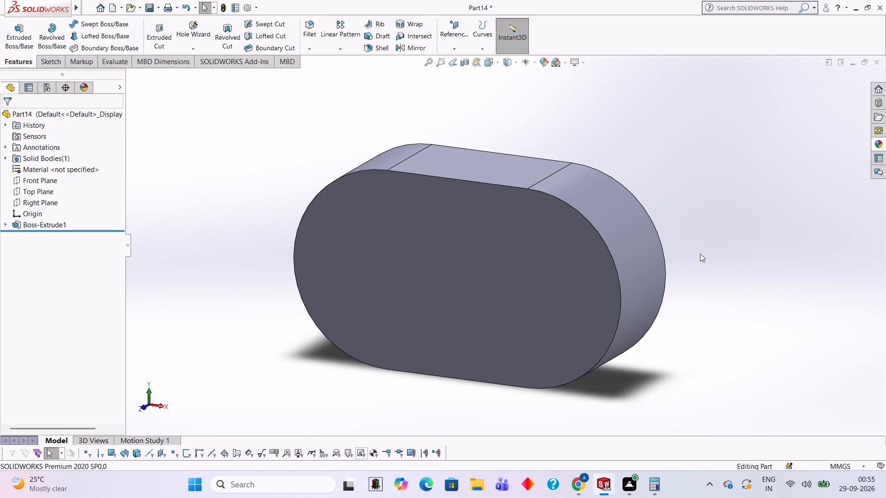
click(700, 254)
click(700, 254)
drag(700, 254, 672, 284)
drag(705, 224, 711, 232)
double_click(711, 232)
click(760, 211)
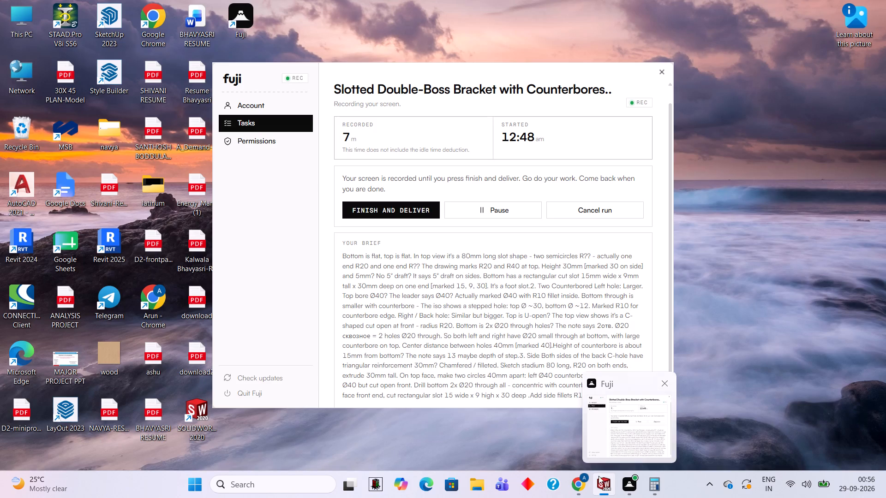
On the slot body's front face, sketch a 40 mm diameter circle centred on the origin.
click(503, 261)
click(544, 237)
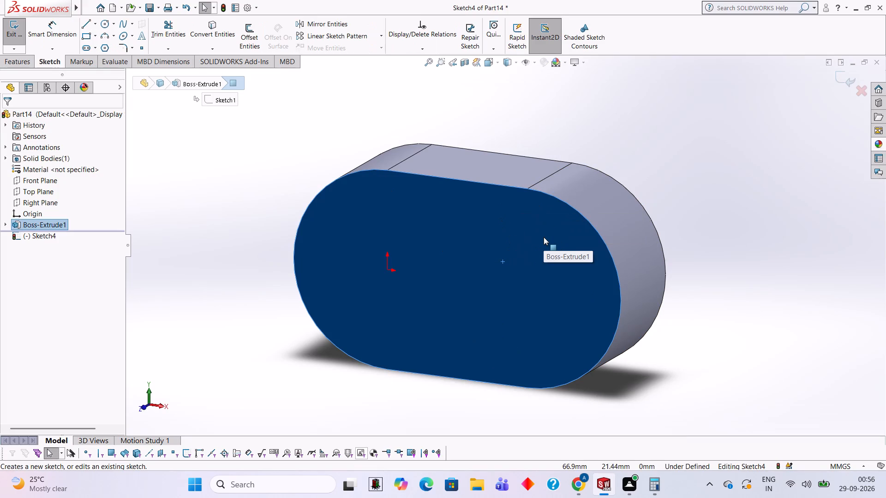
key(ctrl+8)
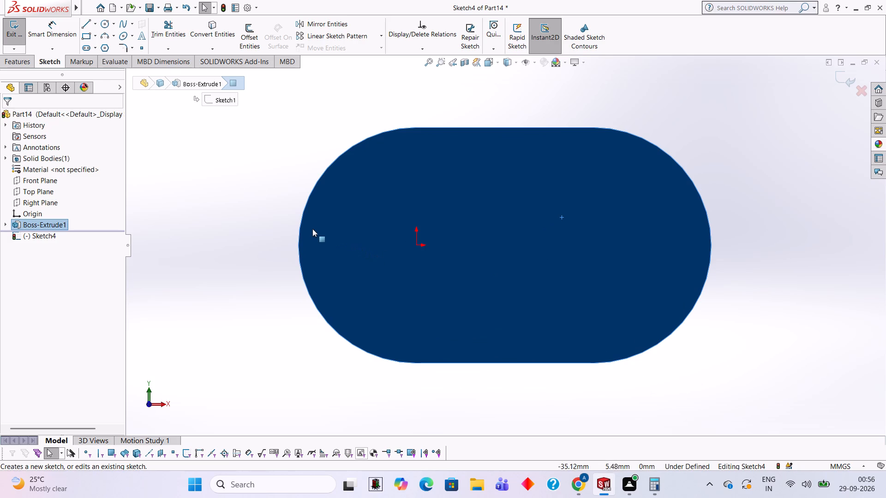
click(108, 24)
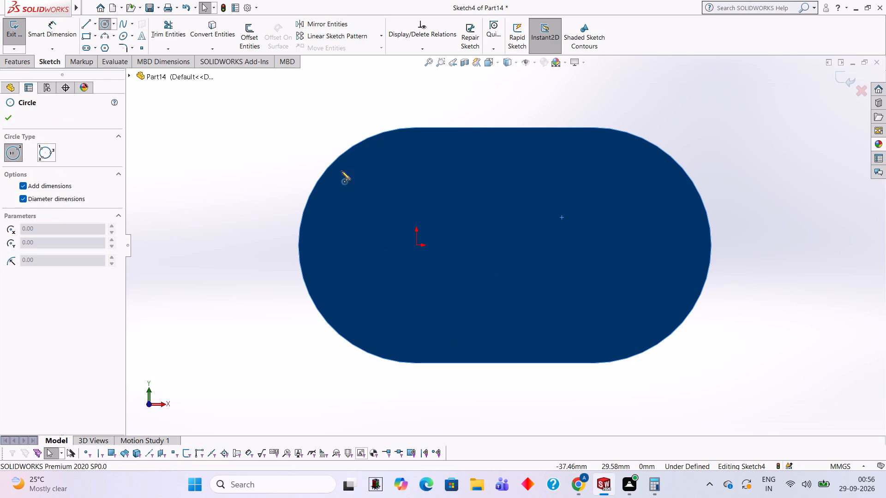
click(415, 245)
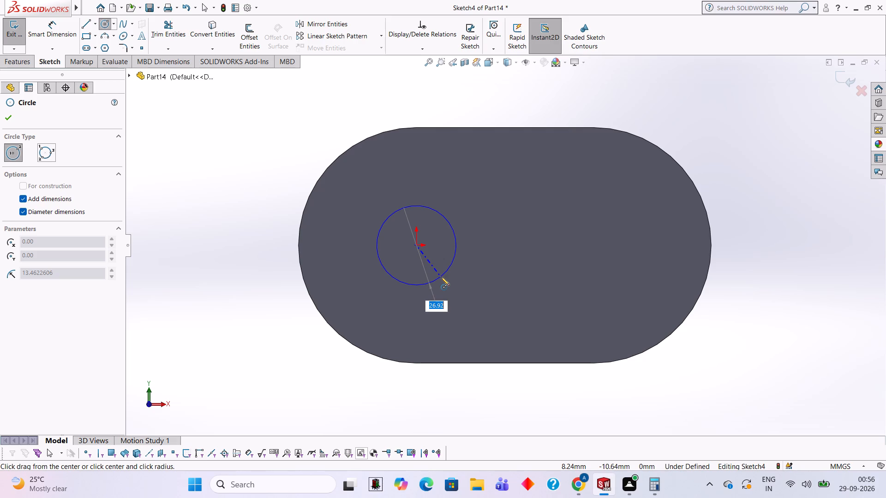
text(40)
key(Return)
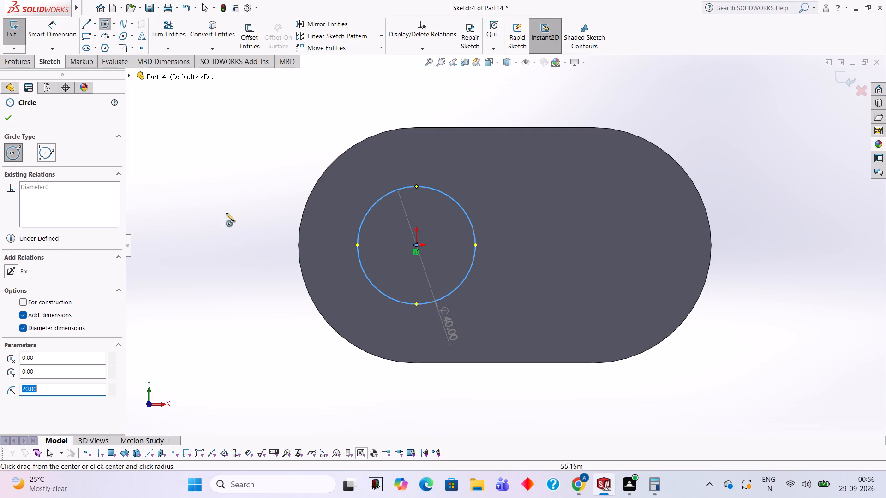
Cut the 40 mm circle into the body as a blind extruded cut 10 mm deep.
click(29, 58)
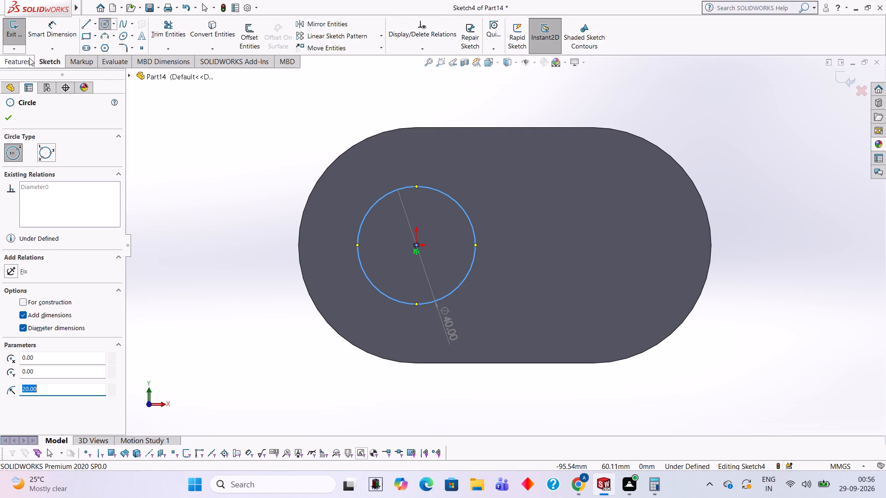
click(161, 32)
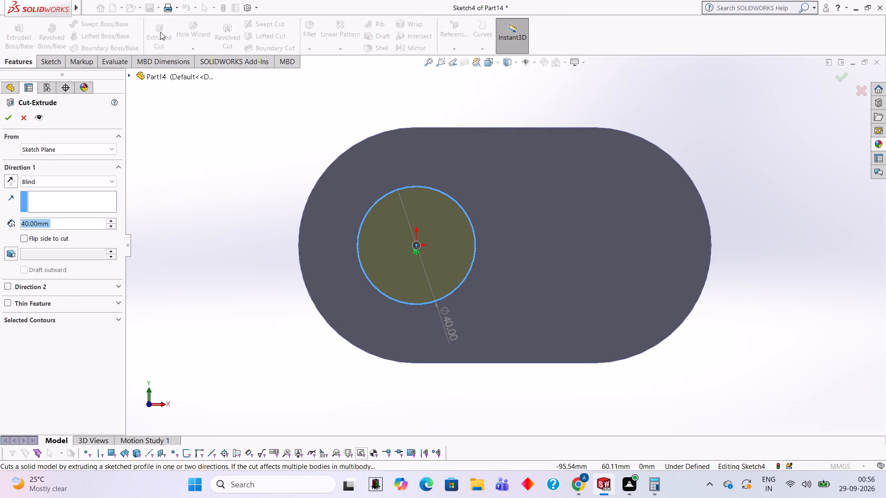
text(10)
key(Return)
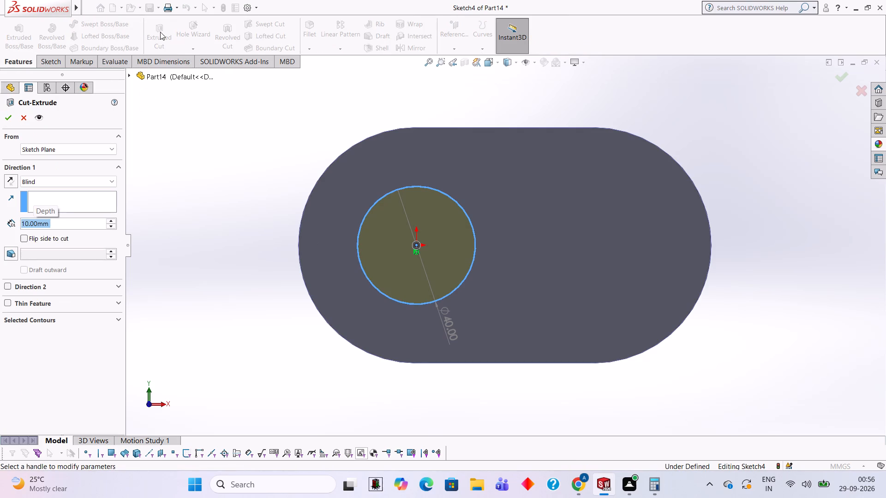
click(7, 122)
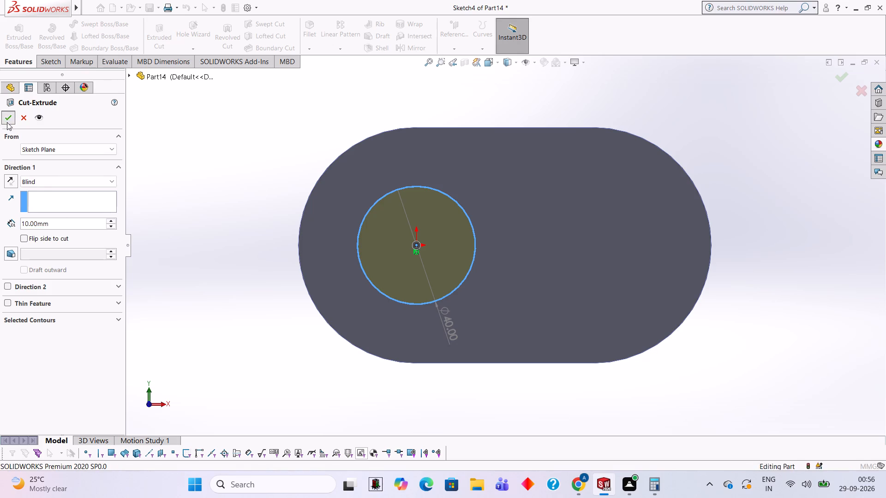
click(225, 166)
On the floor of the circular recess, sketch a 20 mm diameter circle centred on the origin.
middle_drag(263, 213, 251, 165)
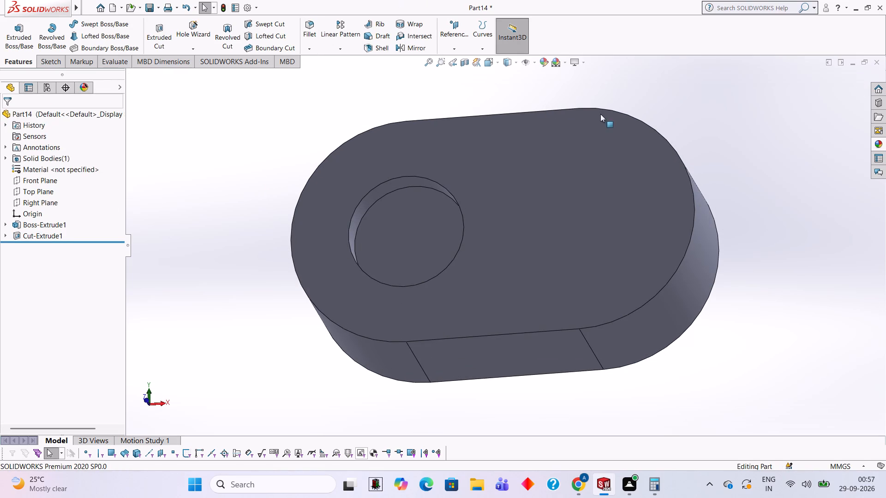
click(420, 230)
click(458, 203)
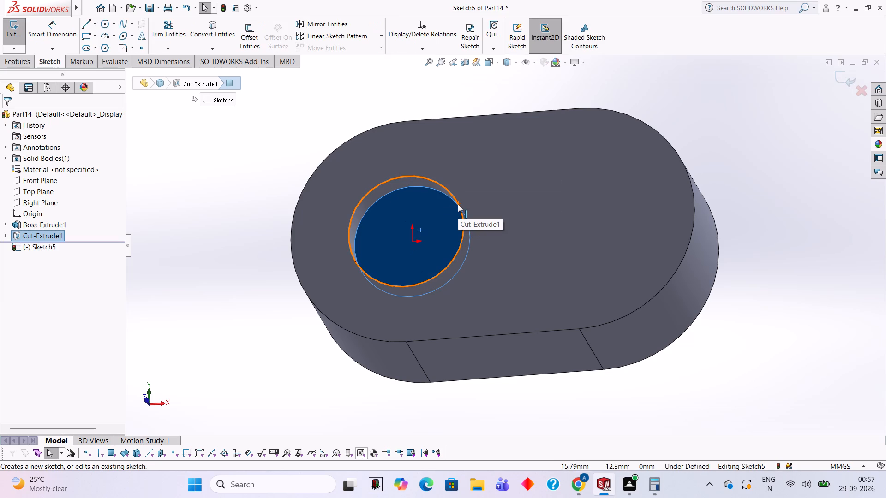
key(ctrl+8)
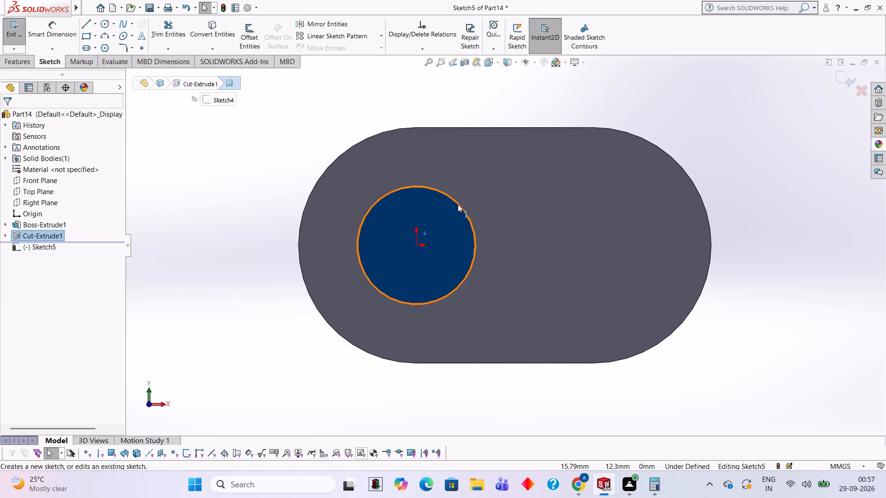
click(104, 22)
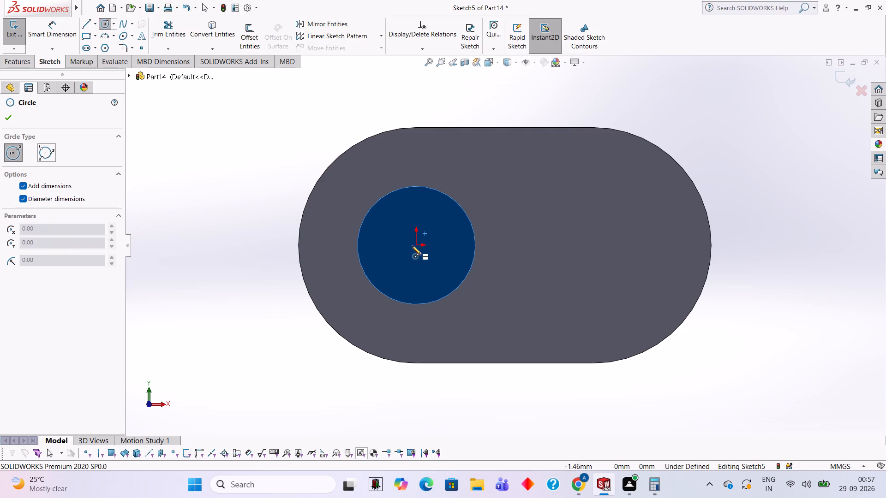
click(417, 244)
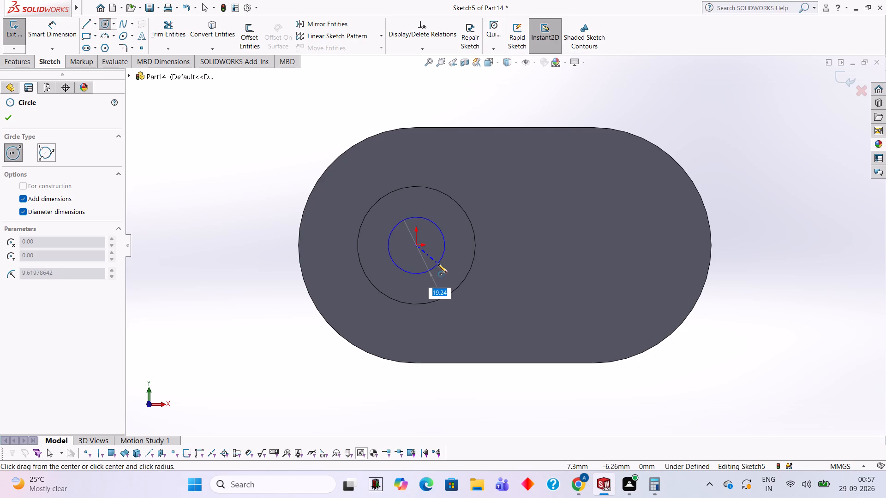
text(20)
key(Return)
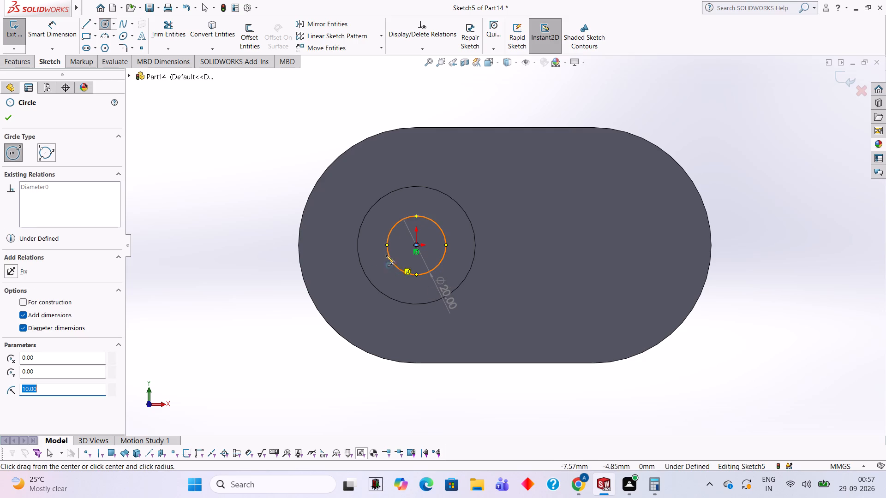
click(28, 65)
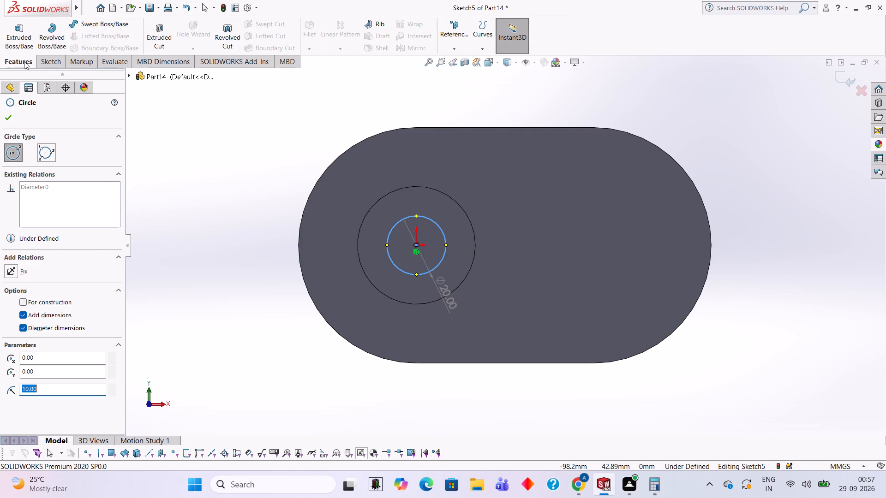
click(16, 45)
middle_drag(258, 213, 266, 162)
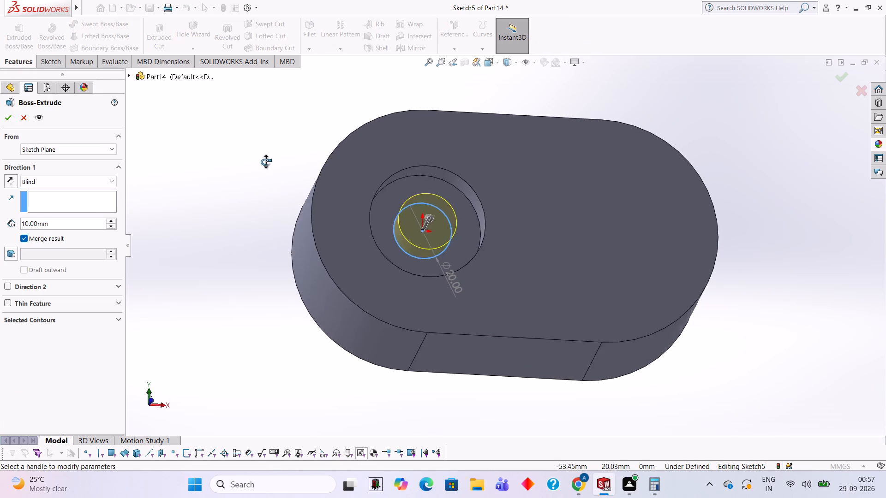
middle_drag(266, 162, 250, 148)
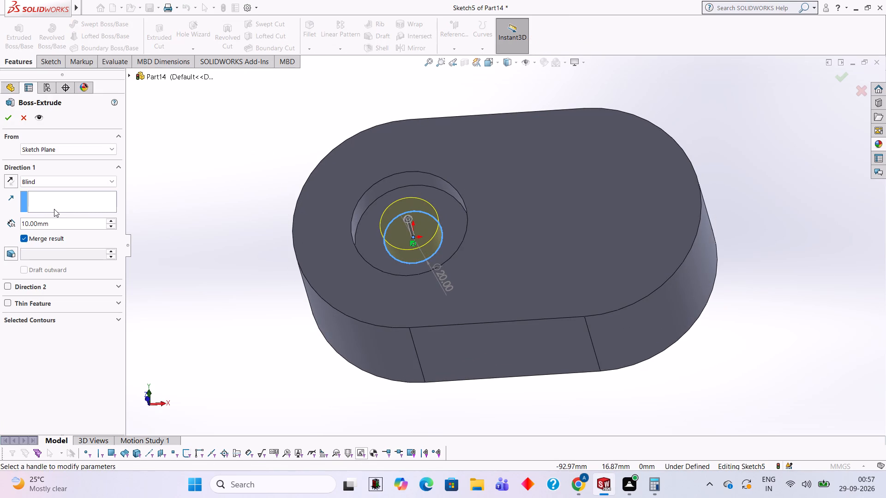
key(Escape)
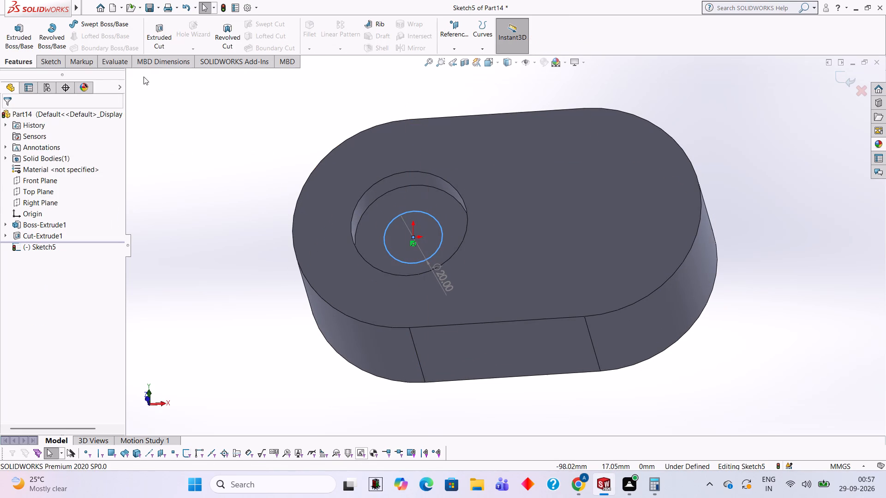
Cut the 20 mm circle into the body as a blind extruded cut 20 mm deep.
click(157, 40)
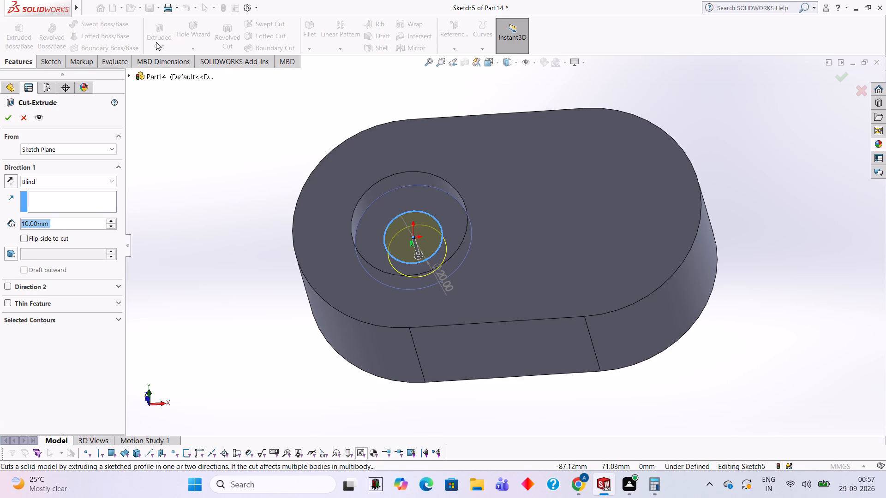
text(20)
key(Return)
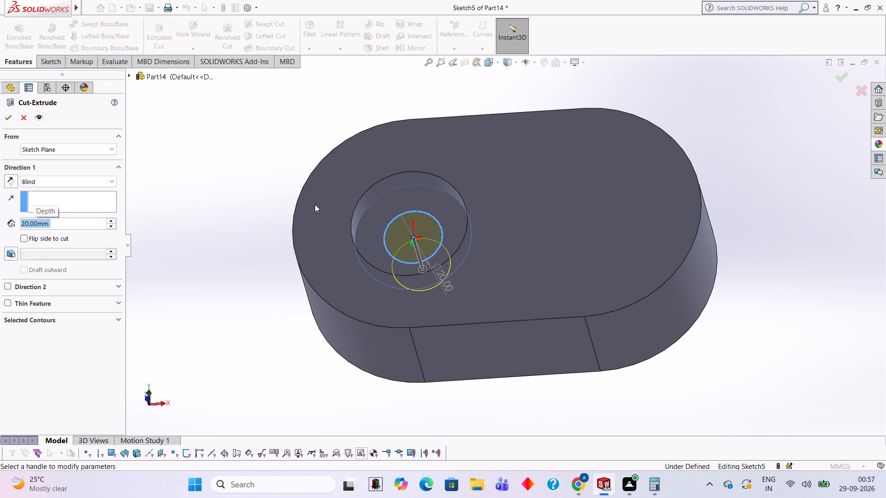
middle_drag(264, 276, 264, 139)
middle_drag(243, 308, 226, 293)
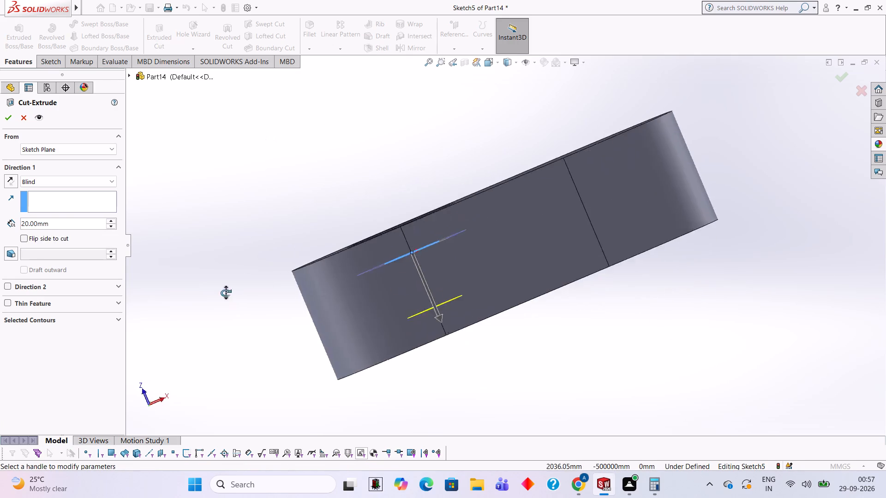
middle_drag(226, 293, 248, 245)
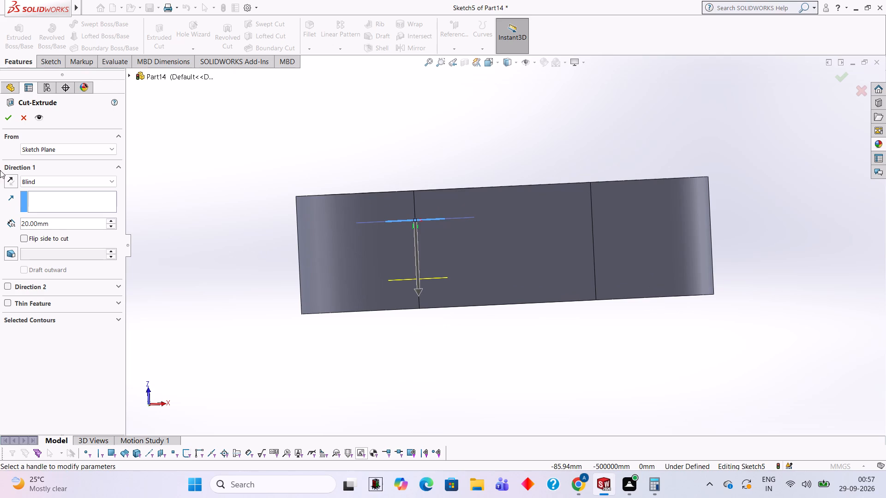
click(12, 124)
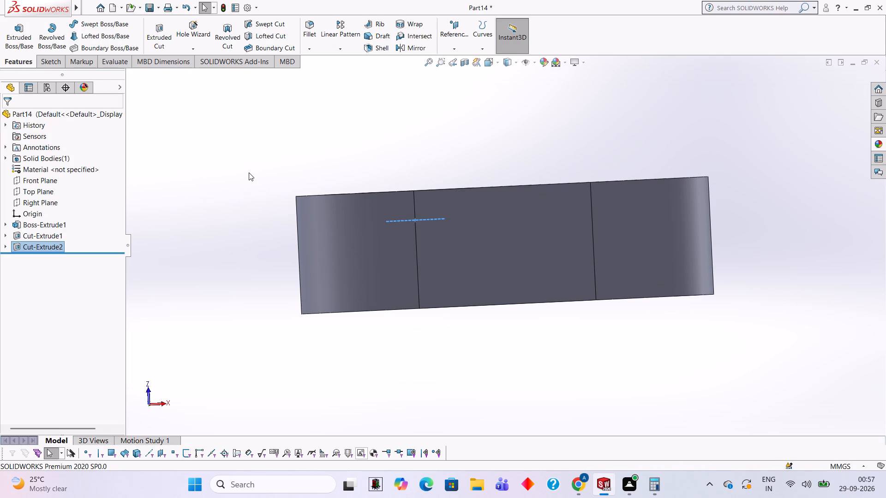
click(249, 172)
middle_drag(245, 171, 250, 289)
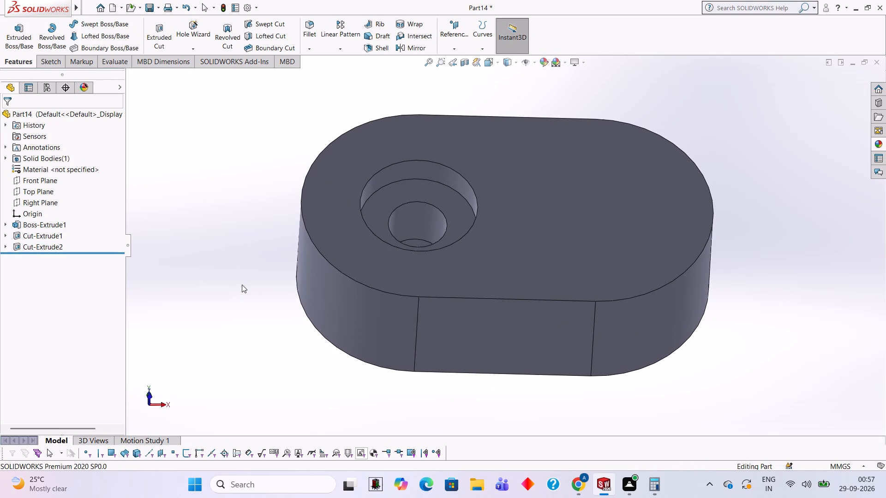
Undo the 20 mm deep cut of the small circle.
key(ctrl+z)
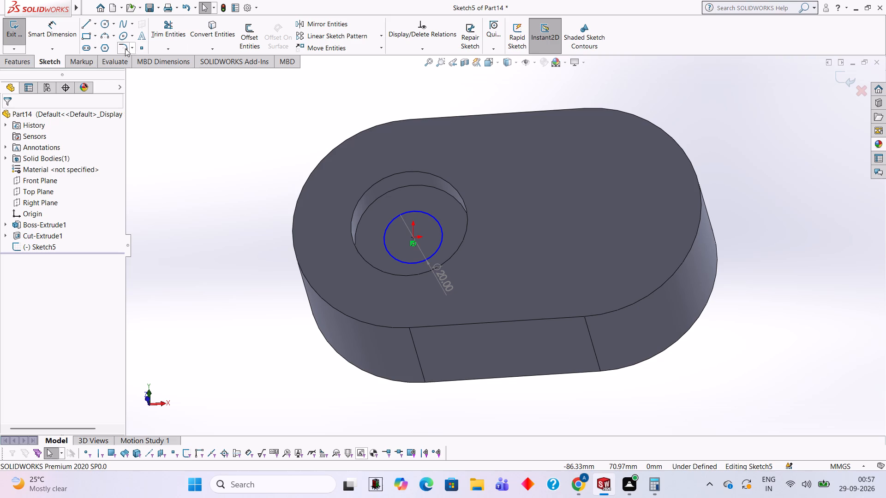
Cut the 20 mm circle from the recess floor as a blind extruded cut 30 mm deep.
click(18, 63)
click(159, 43)
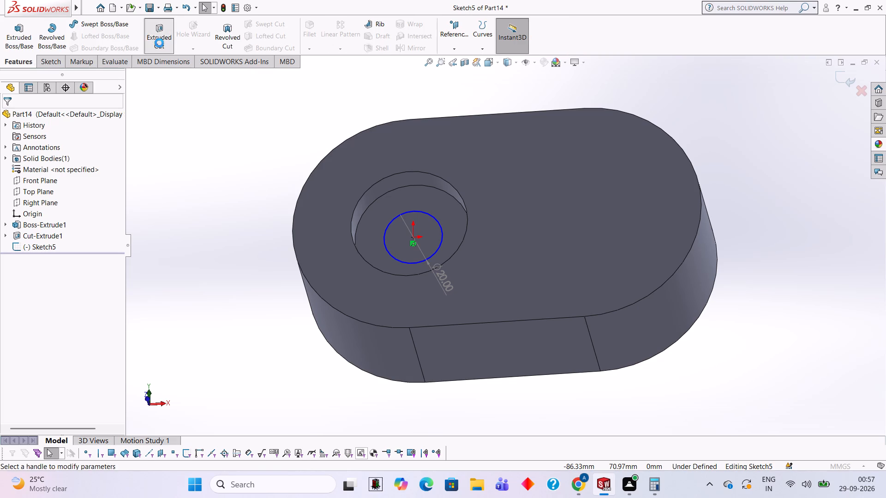
text(30)
key(Return)
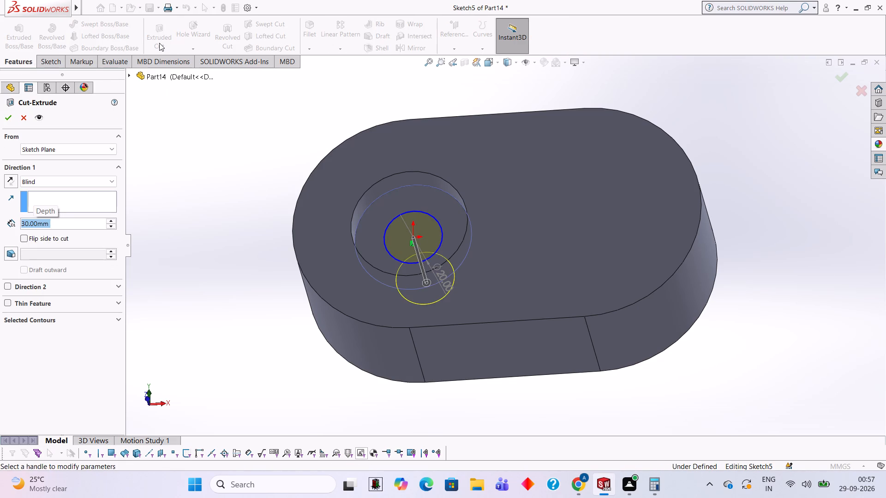
middle_drag(242, 288, 343, 178)
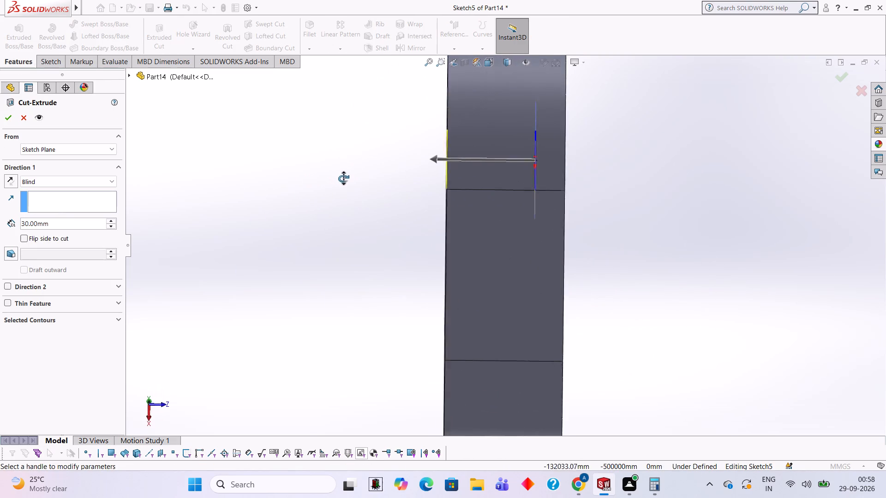
middle_drag(343, 178, 345, 179)
click(12, 113)
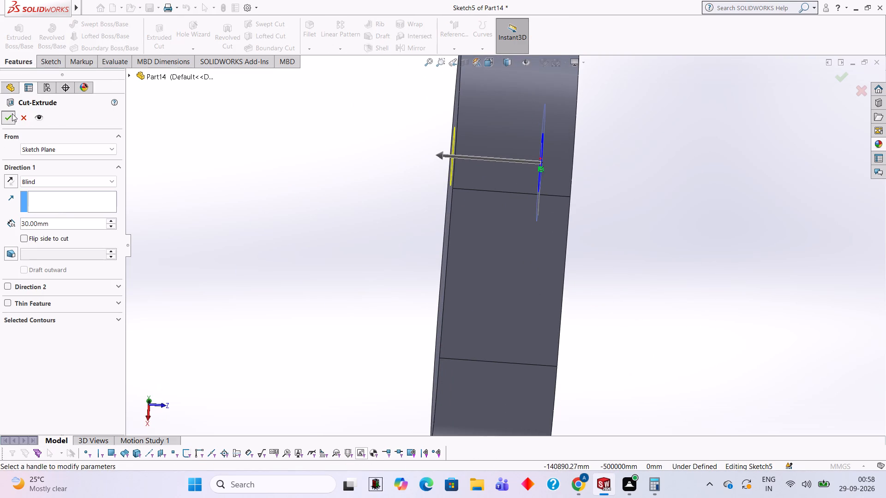
drag(266, 202, 270, 202)
Examine the counterbored hole and the slot body from several angles.
middle_drag(599, 159, 551, 146)
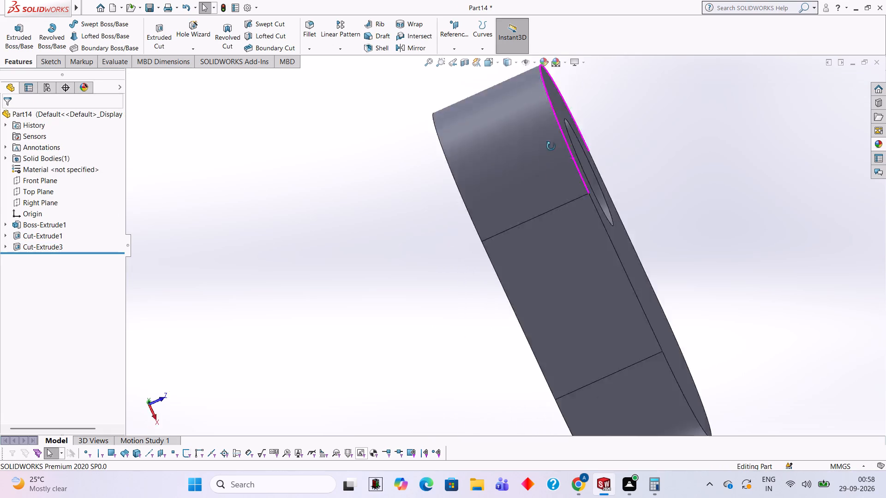
middle_drag(551, 146, 511, 266)
scroll(512, 258, down, 1)
scroll(645, 129, up, 4)
scroll(688, 105, up, 1)
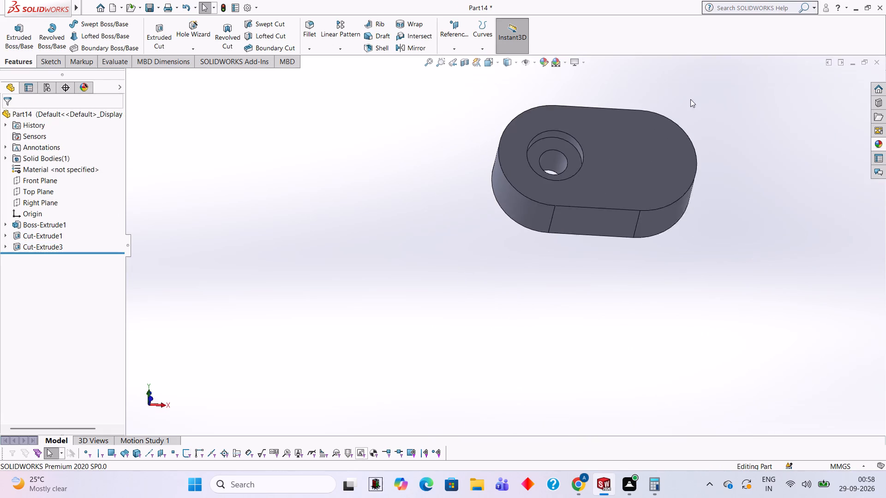
scroll(690, 99, up, 1)
scroll(698, 96, down, 2)
scroll(654, 131, down, 1)
middle_drag(643, 143, 635, 170)
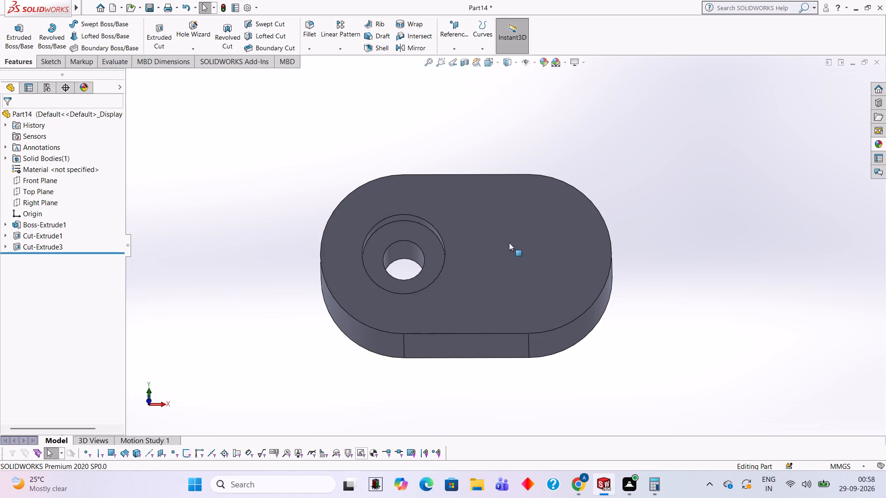
On the slot body's front face, sketch an 80 mm diameter circle concentric with the rounded end opposite the counterbore.
drag(502, 241, 506, 242)
click(544, 218)
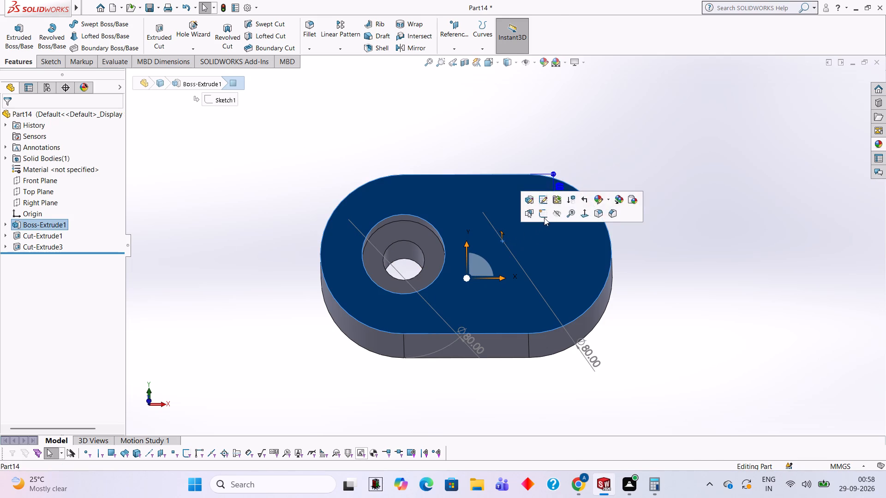
key(ctrl+8)
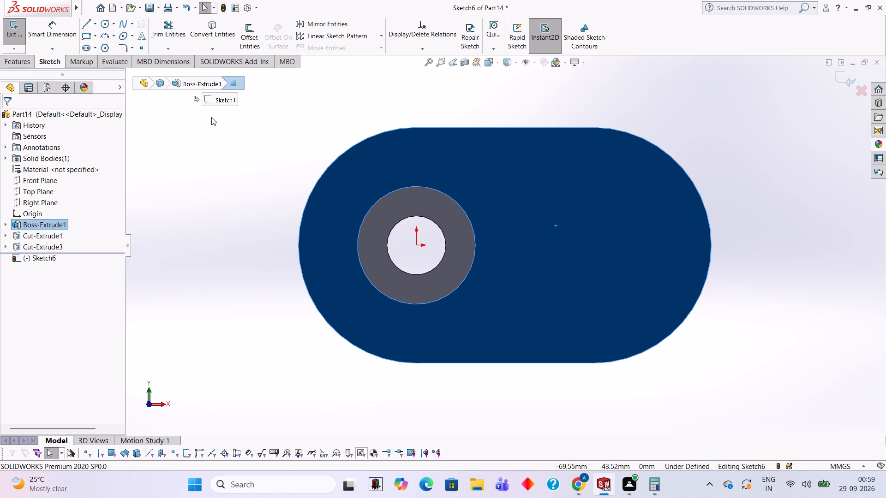
click(101, 26)
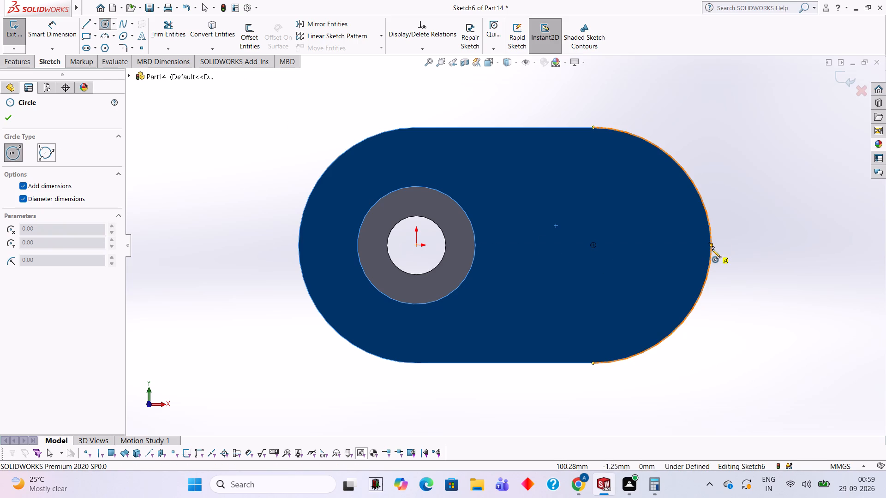
click(593, 246)
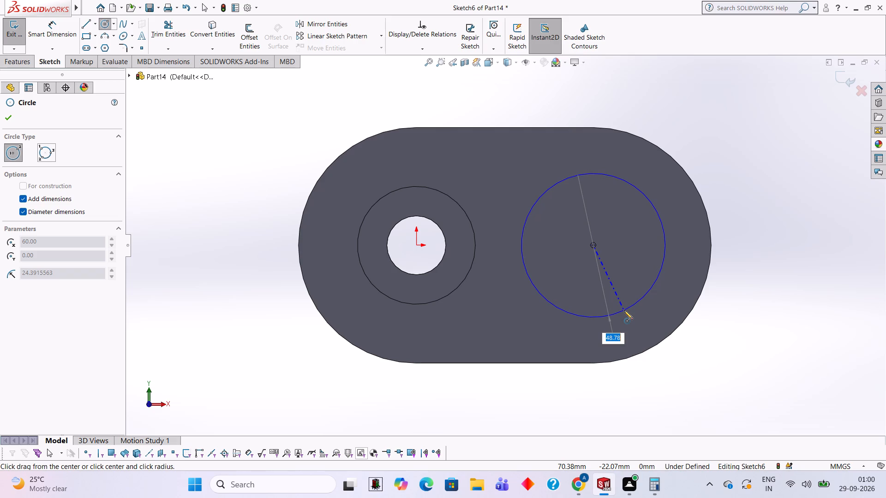
text(80)
key(Return)
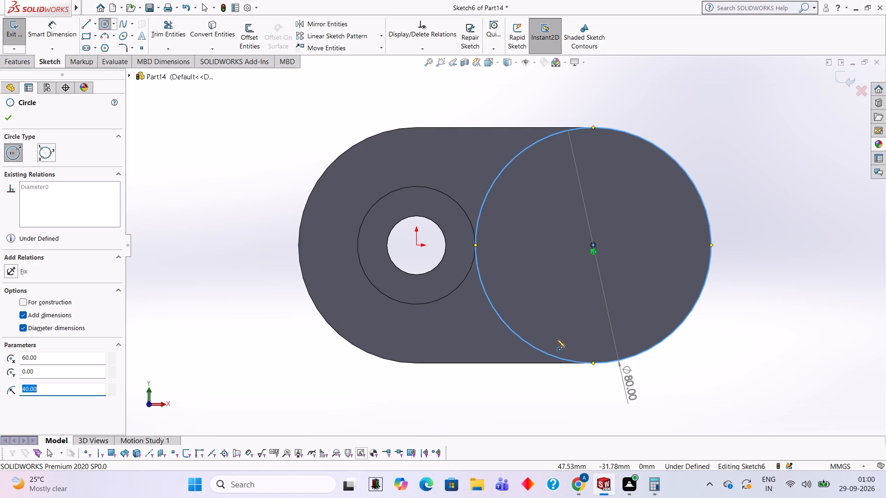
click(557, 339)
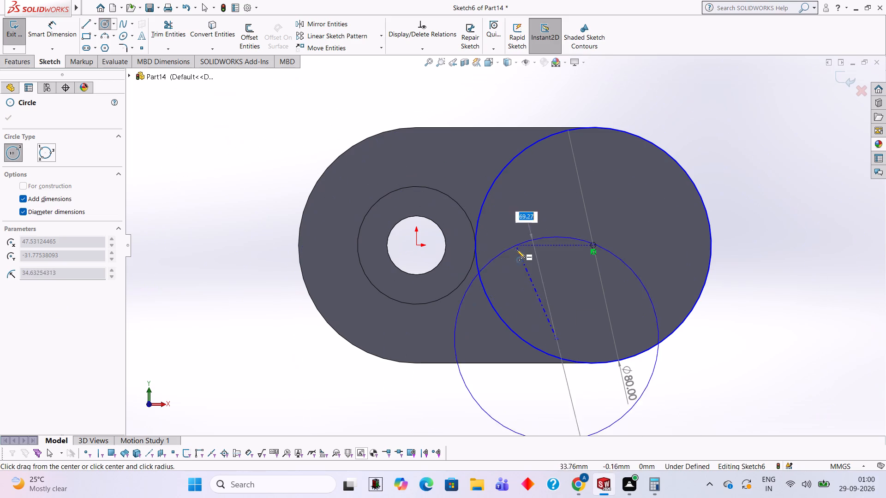
key(Escape)
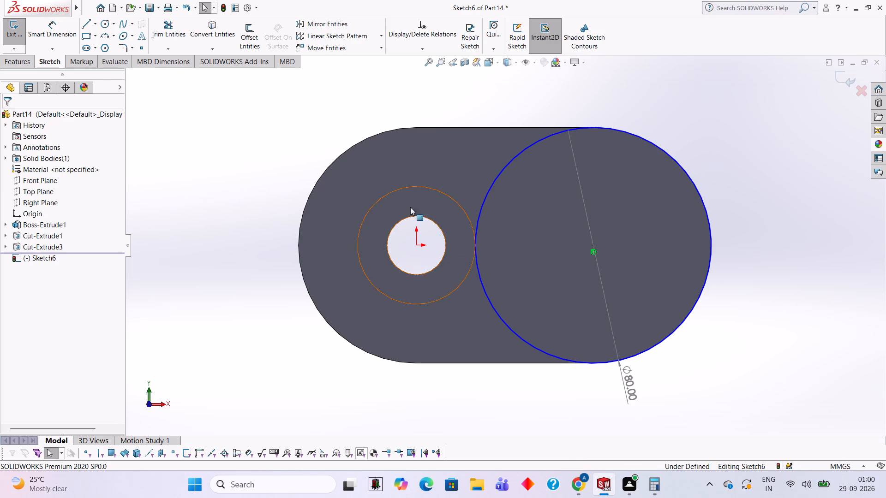
Draw a vertical diameter line across the 80 mm circle and trim away the half facing the counterbore.
click(87, 26)
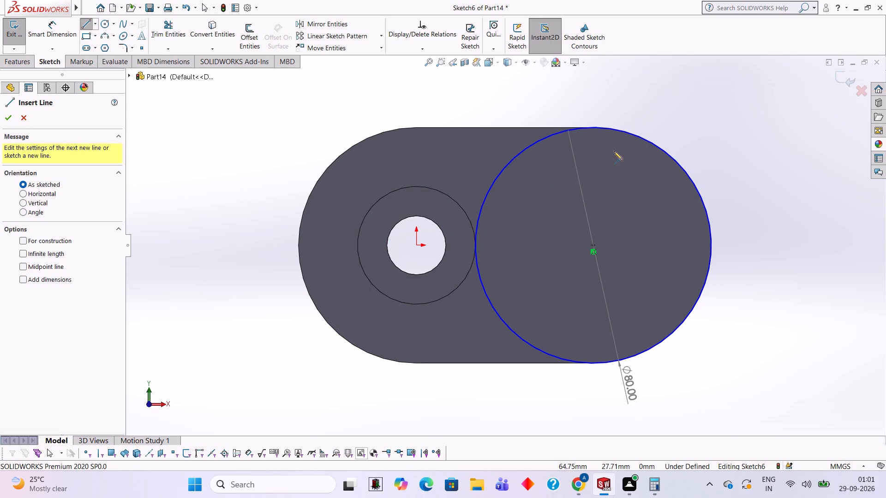
click(593, 127)
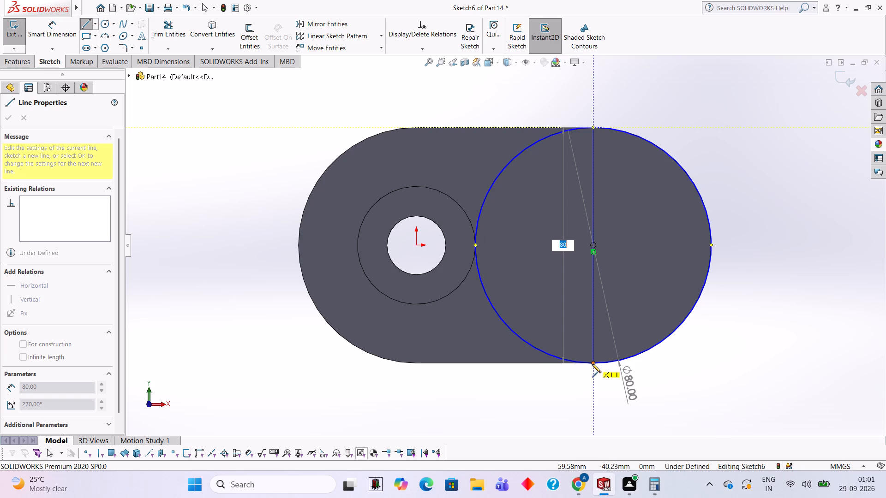
click(592, 364)
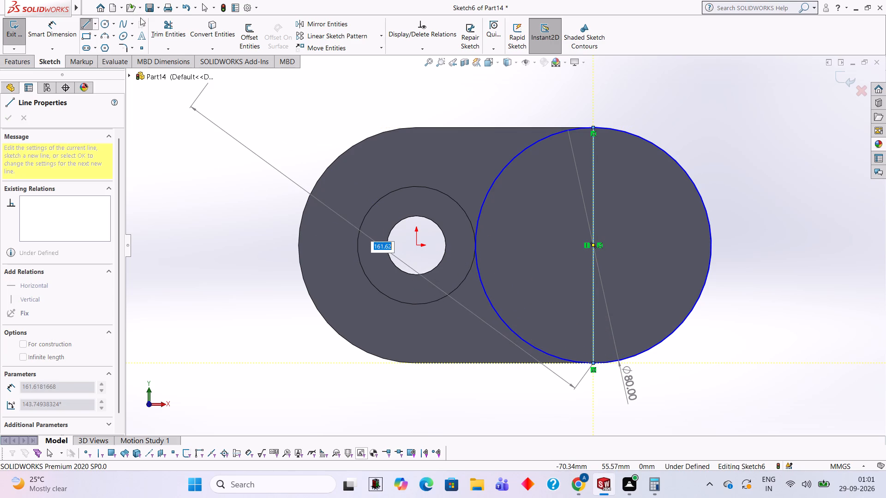
click(160, 41)
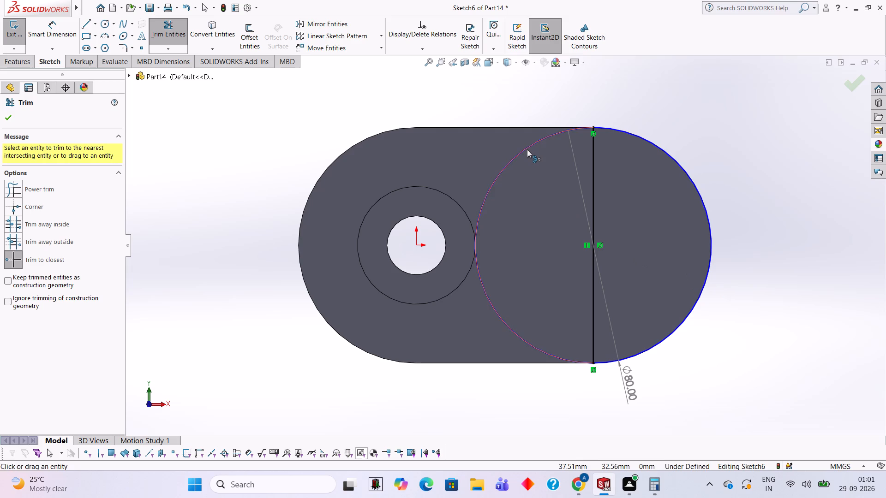
click(527, 149)
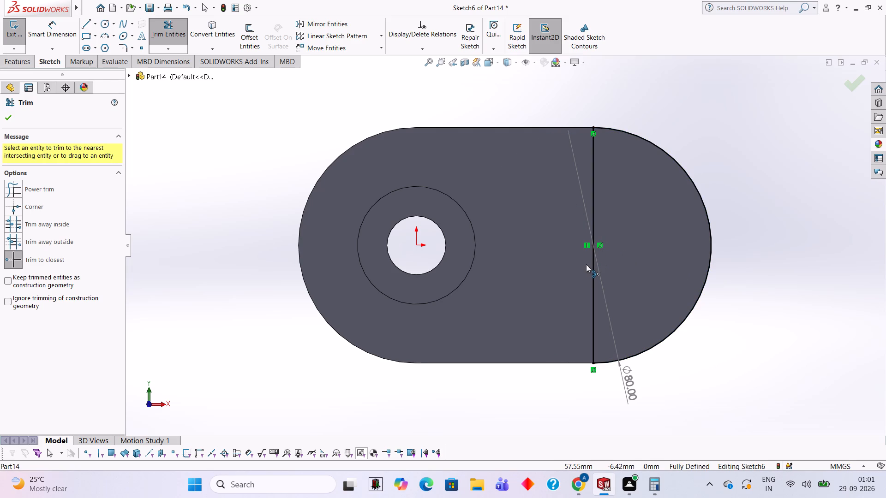
Extrude the half-circle profile outward from the front face as a blind boss 30 mm deep, merged with the body.
middle_drag(727, 267, 729, 207)
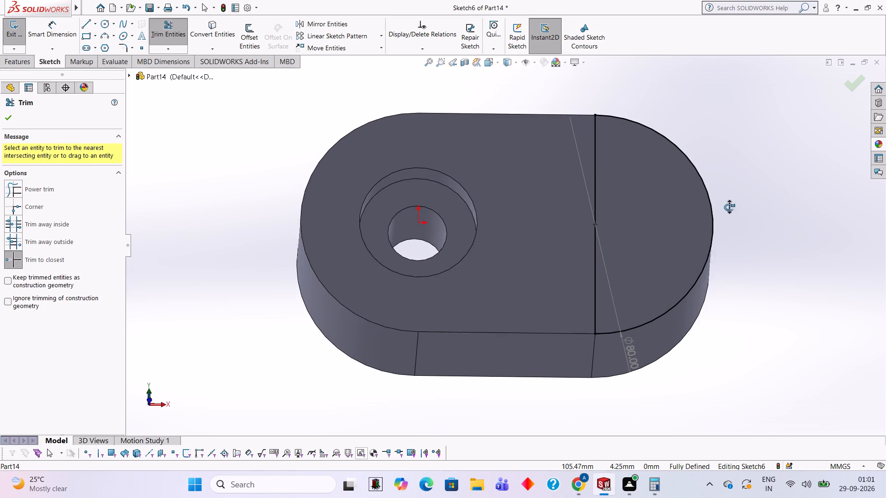
middle_drag(729, 207, 730, 202)
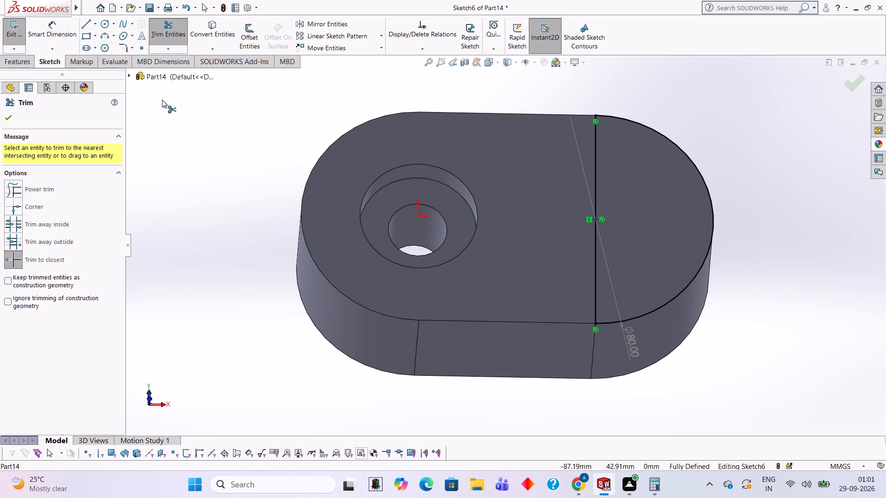
click(24, 63)
click(30, 48)
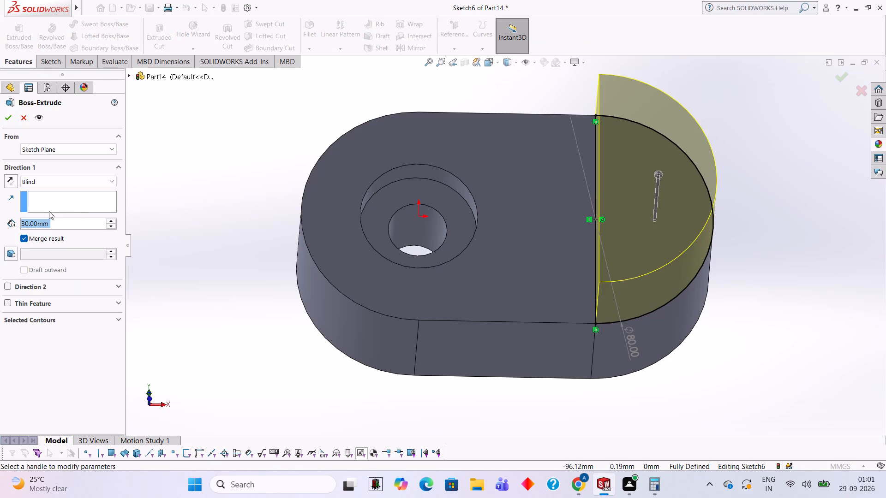
click(12, 115)
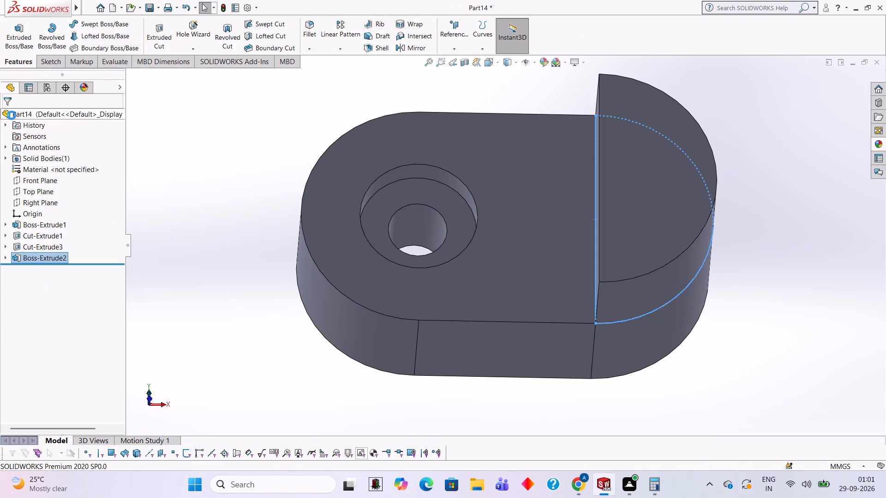
click(209, 166)
Examine the raised half-round boss and the counterbored body from several angles.
middle_drag(220, 176, 235, 231)
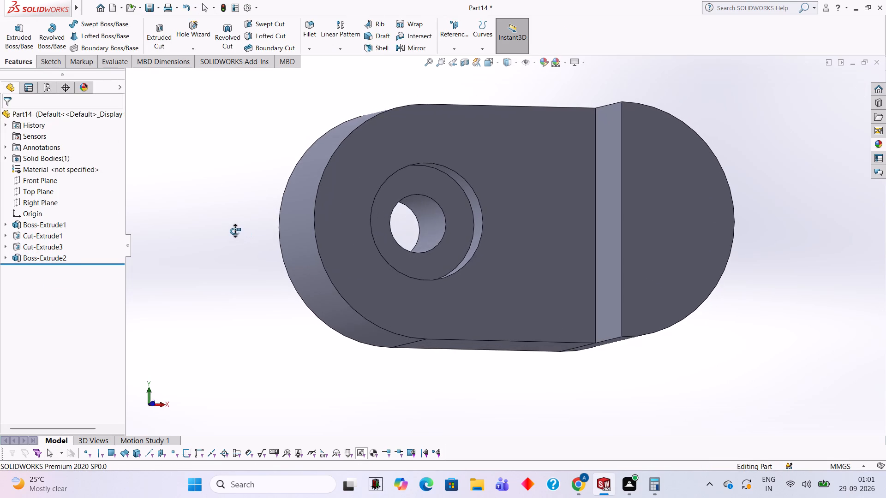
middle_drag(235, 231, 585, 229)
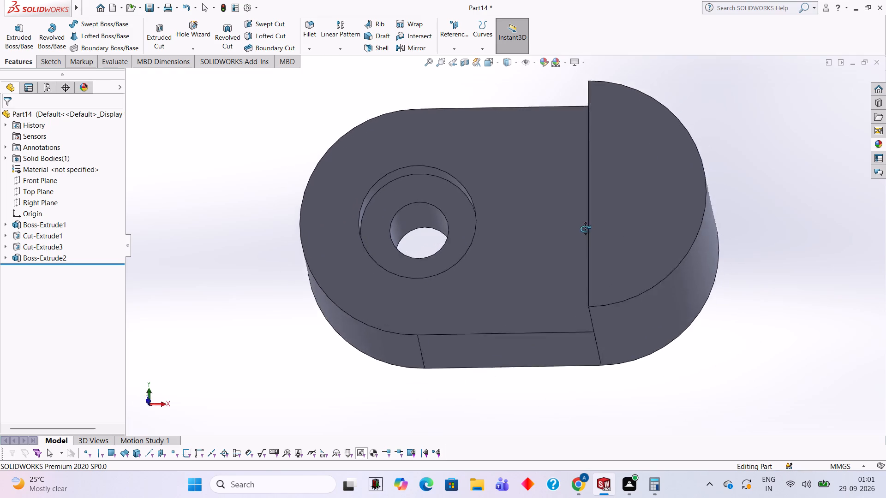
middle_drag(585, 229, 340, 225)
middle_drag(446, 142, 710, 156)
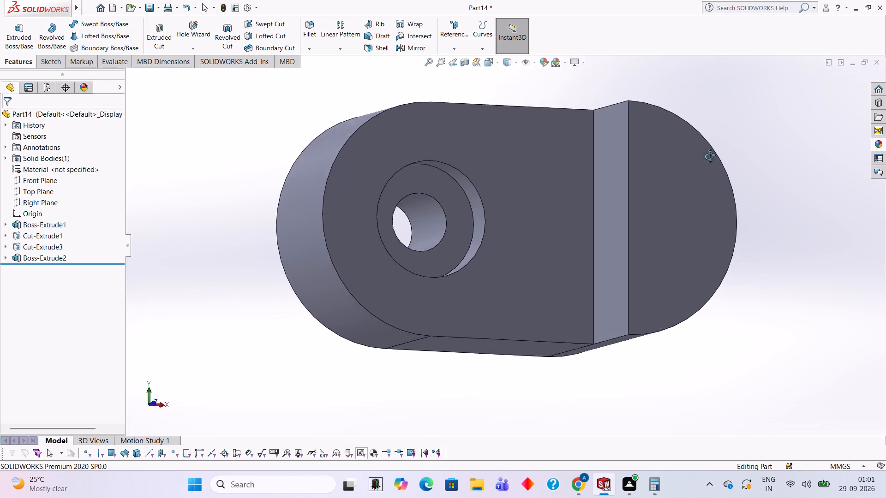
middle_drag(710, 156, 688, 215)
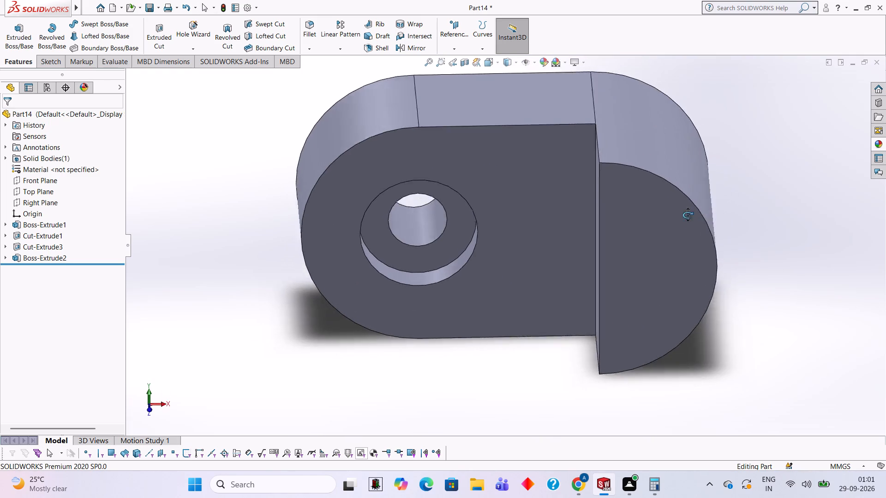
middle_drag(688, 215, 688, 157)
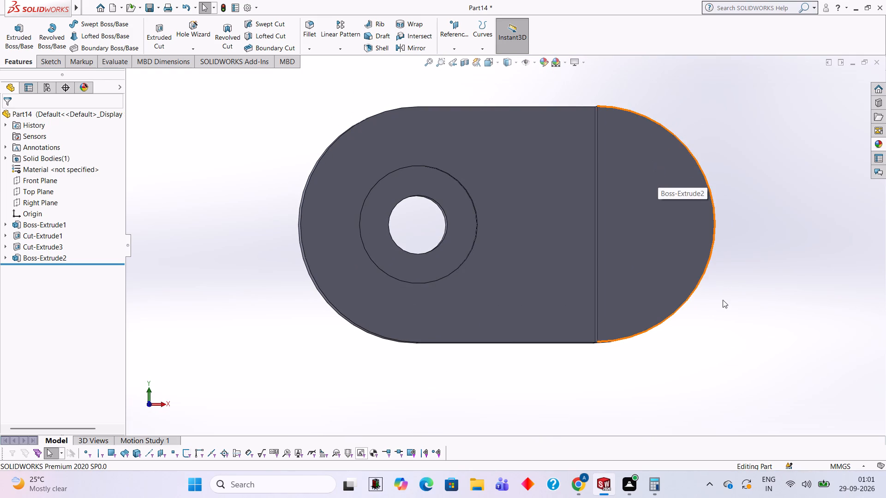
Start a new sketch on the top face of the raised half-round boss and view it face-on.
middle_drag(729, 321, 723, 250)
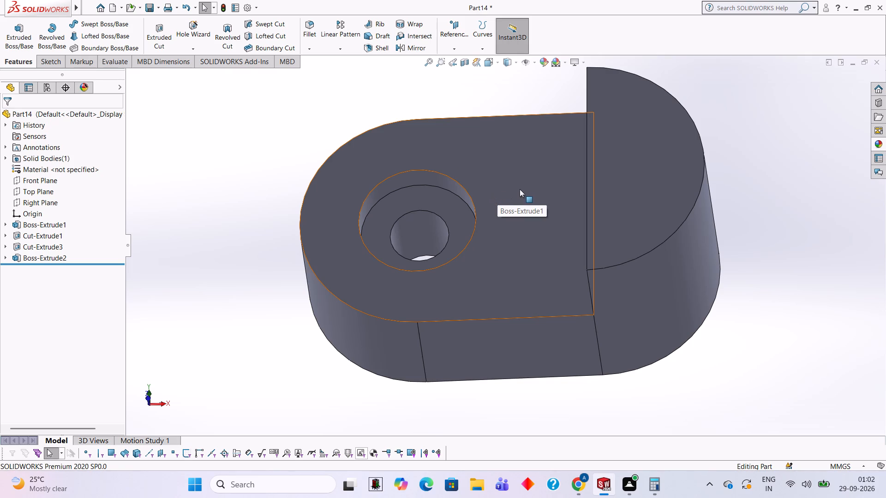
click(613, 175)
click(652, 150)
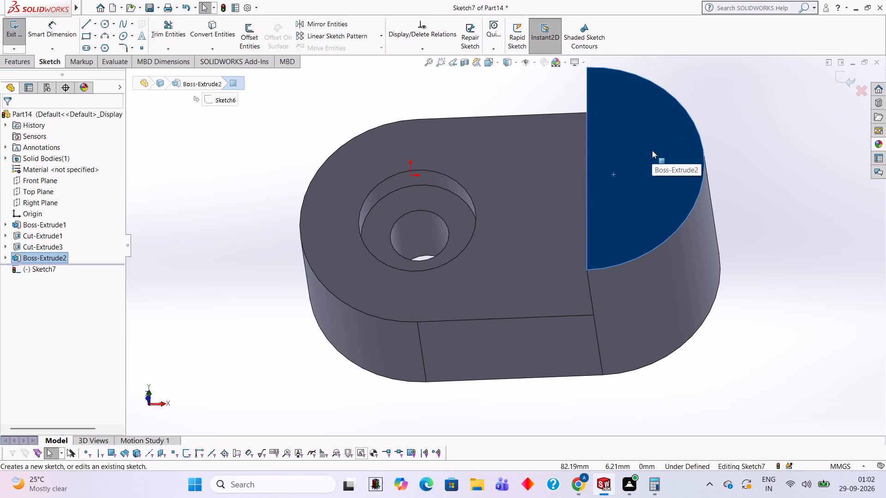
key(ctrl+8)
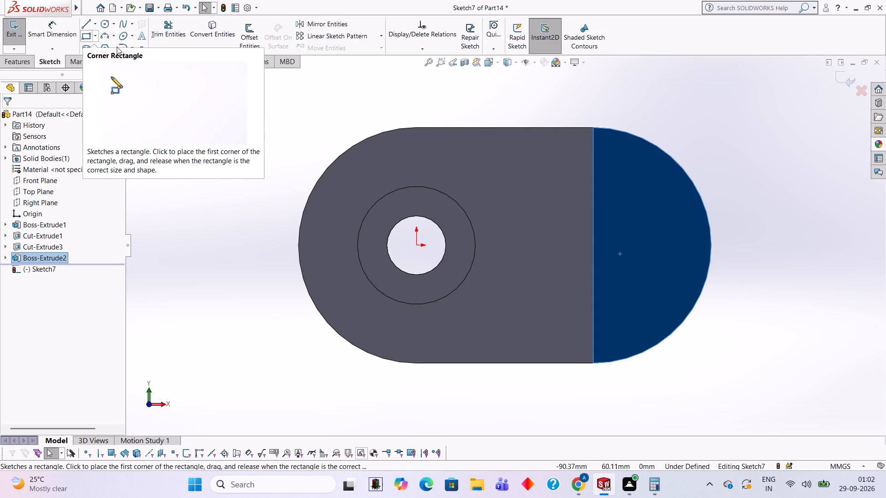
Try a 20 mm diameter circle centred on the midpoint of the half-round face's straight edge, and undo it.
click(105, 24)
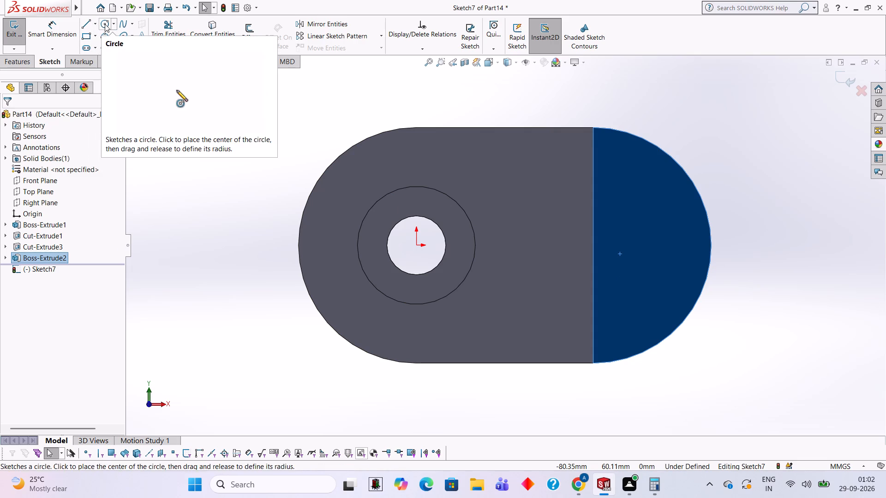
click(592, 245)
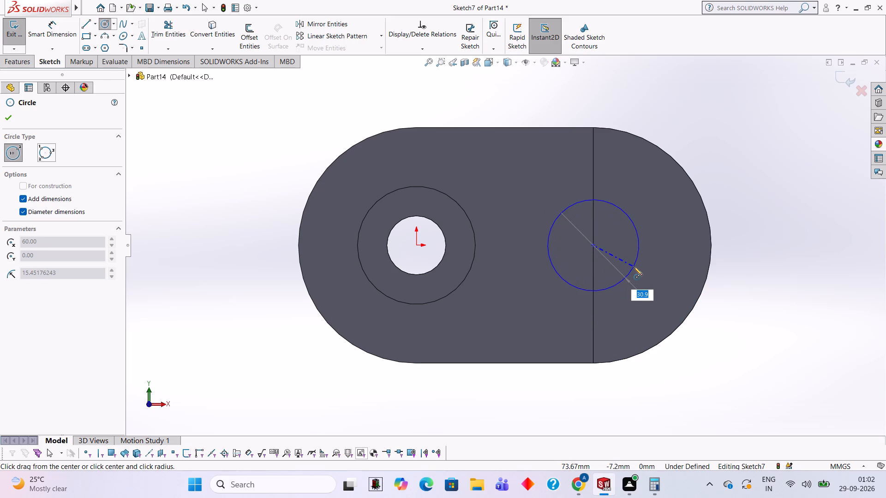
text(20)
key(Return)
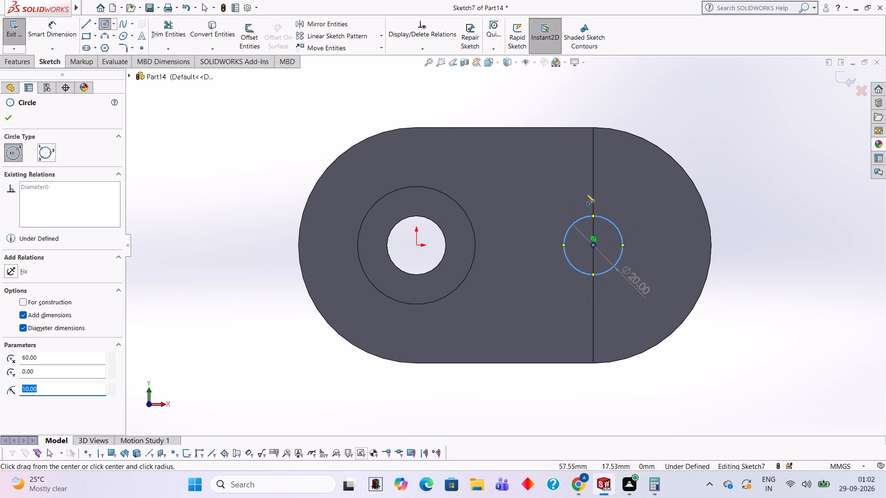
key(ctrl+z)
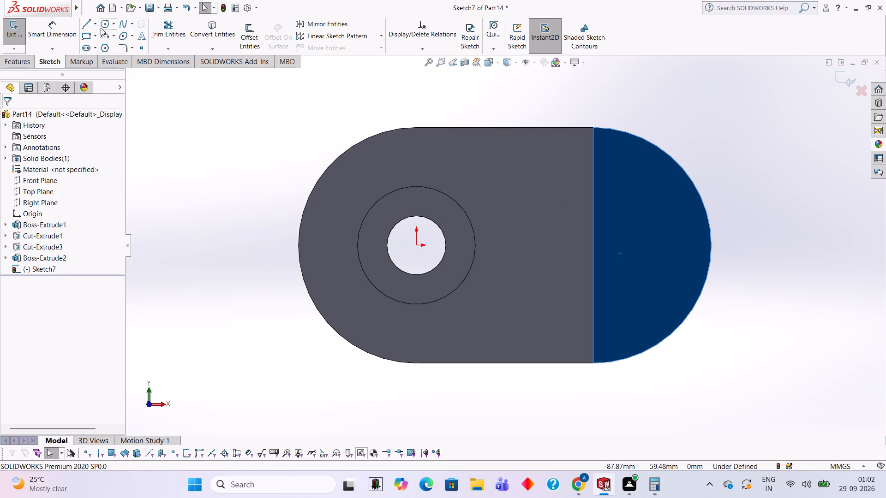
Sketch a 40 mm diameter circle centred on the midpoint of the half-round face's straight edge.
click(101, 20)
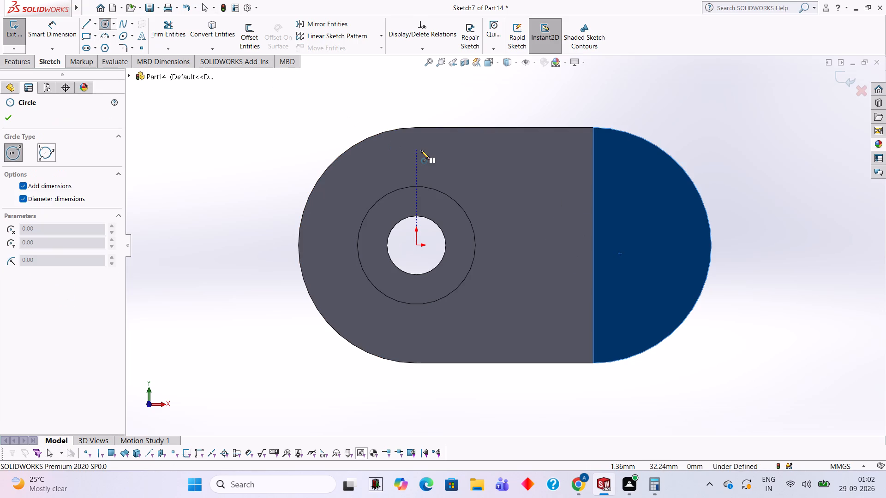
click(593, 244)
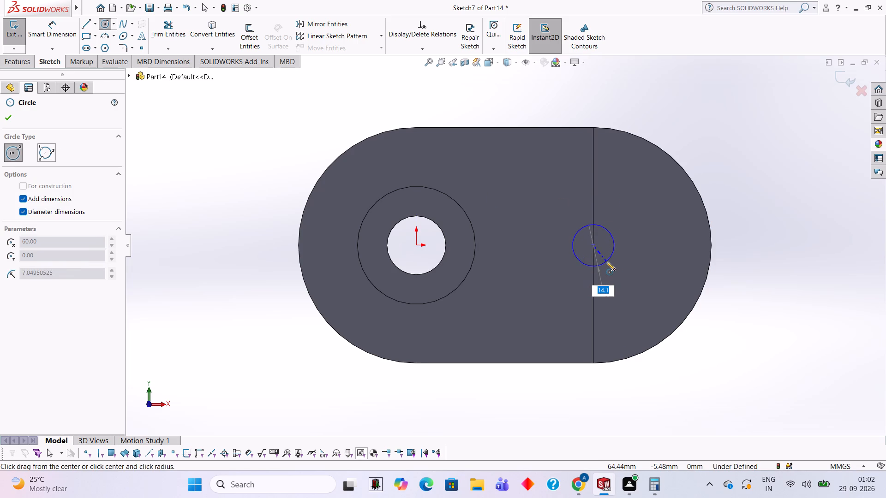
text(40)
key(Return)
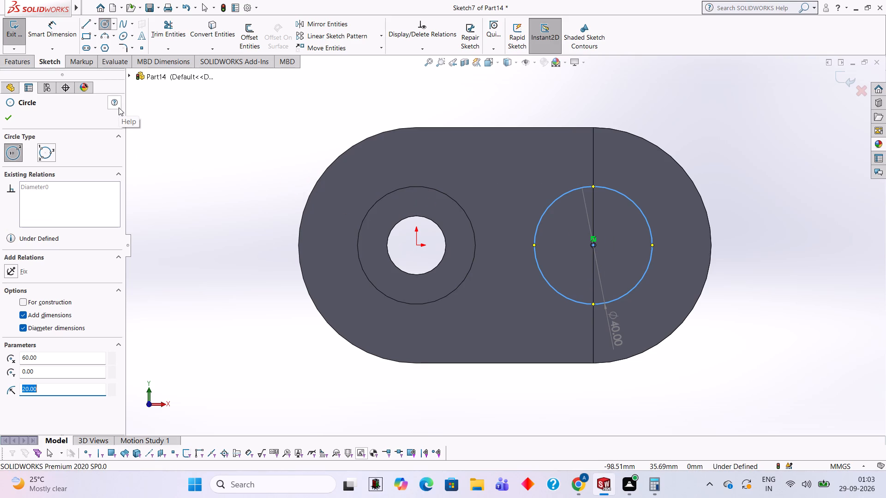
Draw a vertical diameter line across the 40 mm circle and trim away the half facing the counterbore.
click(87, 26)
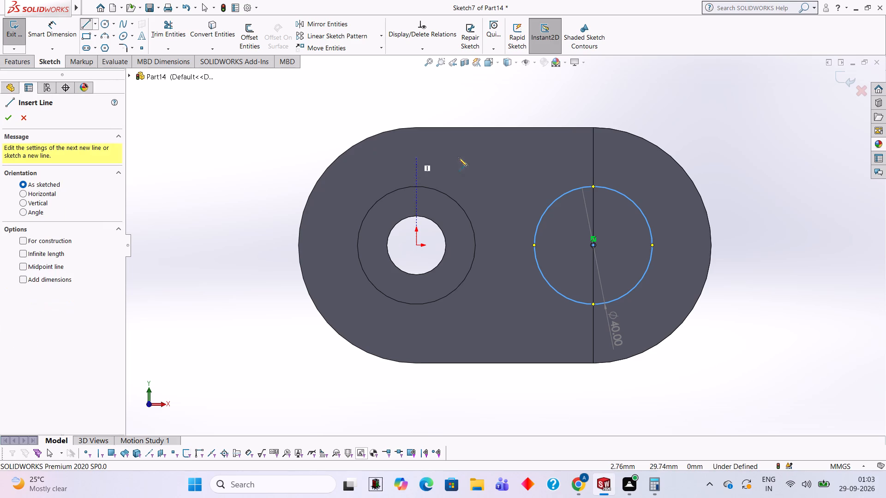
click(592, 185)
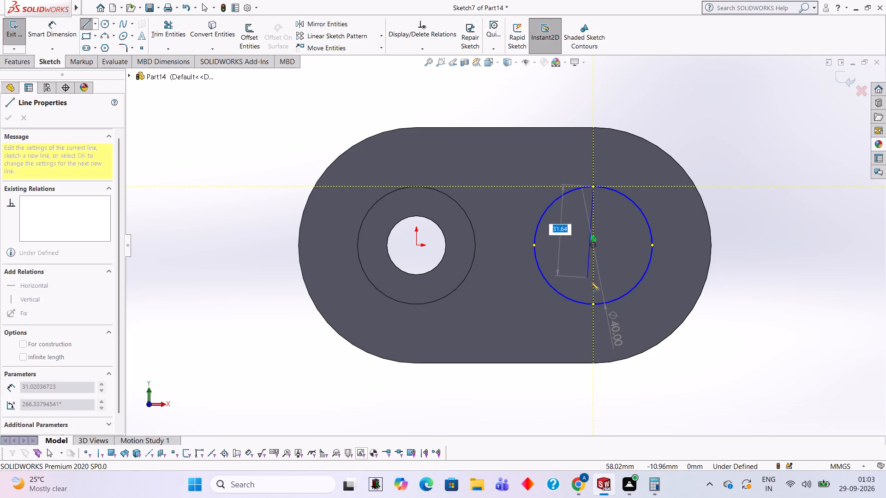
click(593, 304)
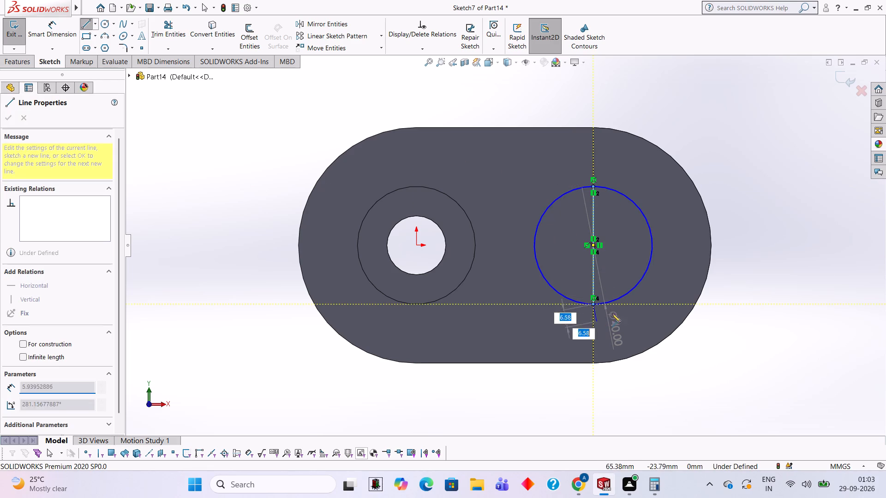
key(Escape)
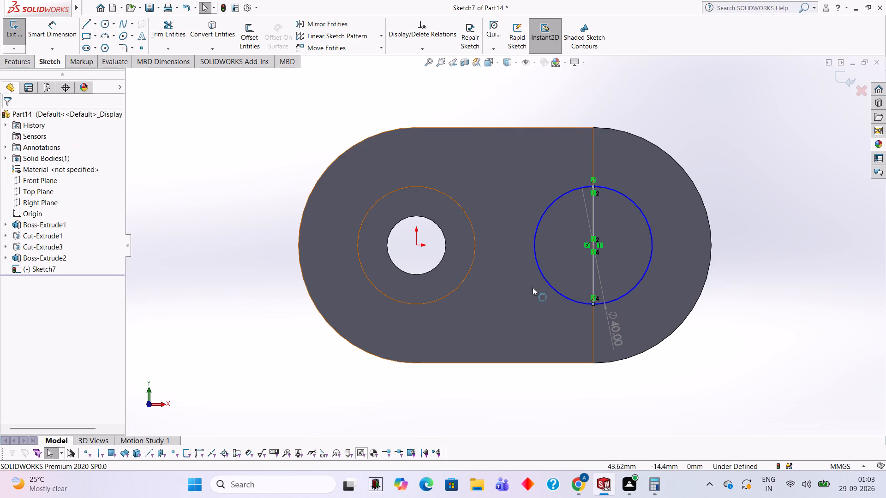
click(156, 34)
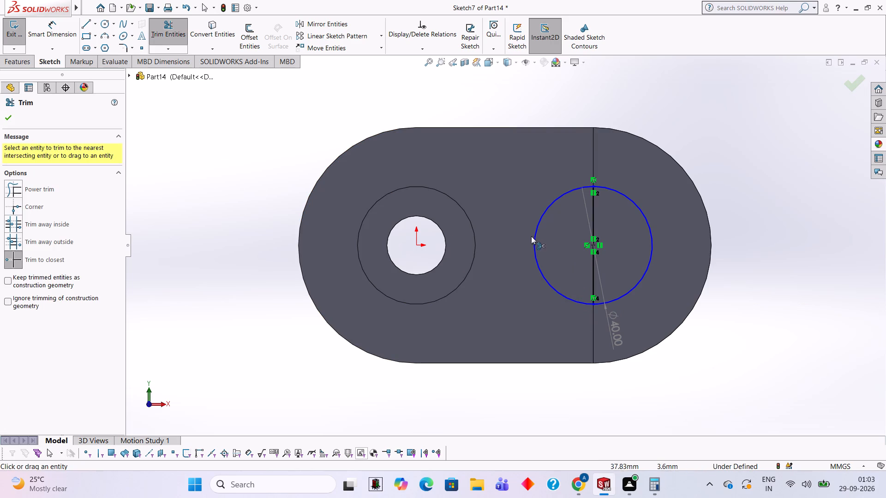
click(534, 239)
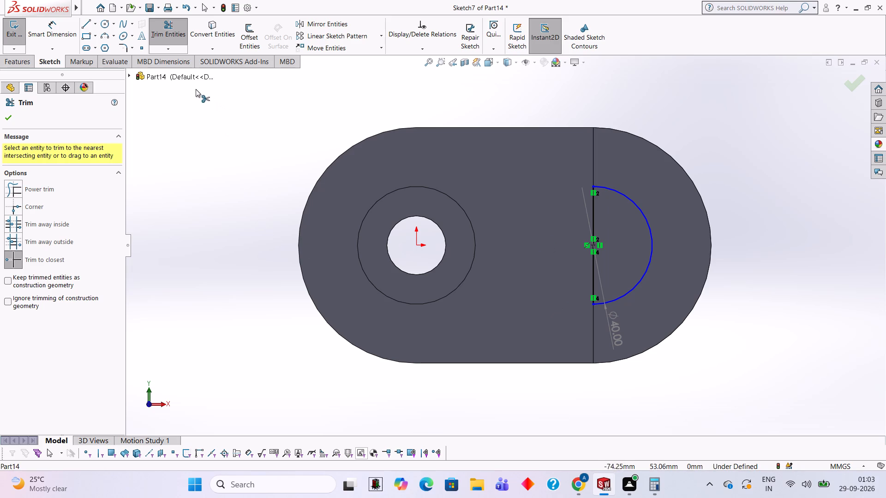
Cut the half-circle profile through the raised boss as a blind extruded cut 30 mm deep.
click(26, 61)
click(160, 24)
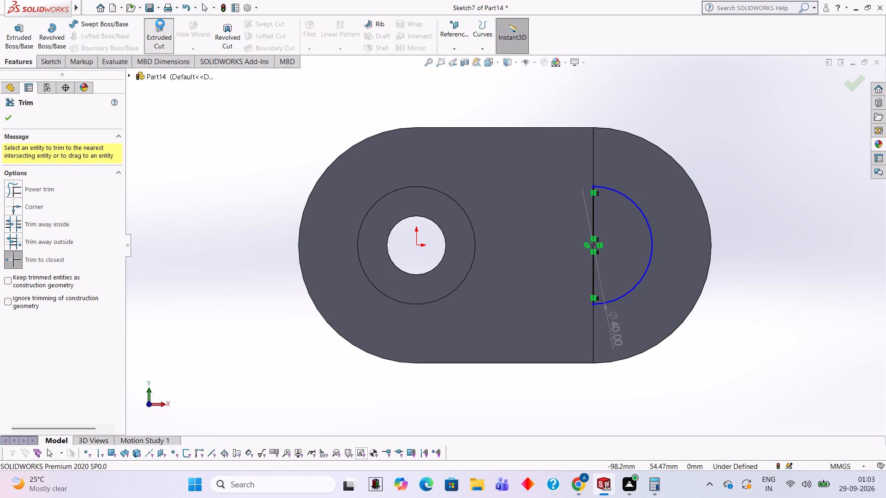
middle_drag(231, 151, 282, 164)
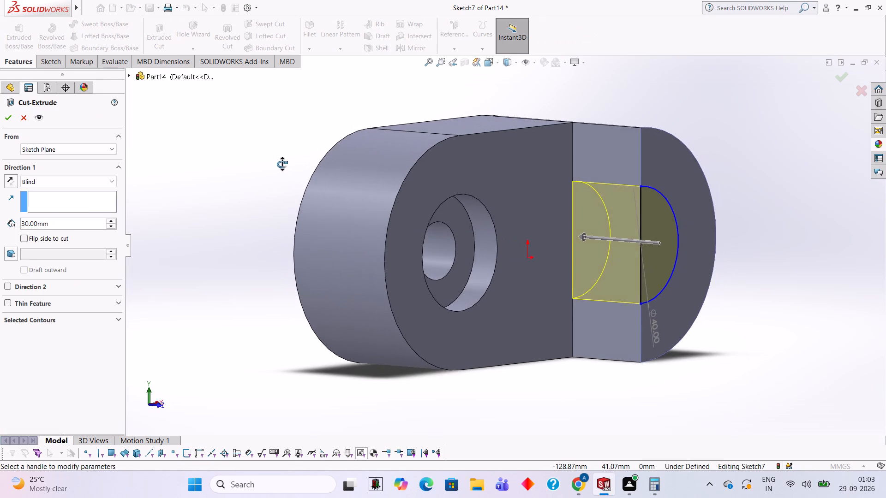
middle_drag(282, 164, 264, 165)
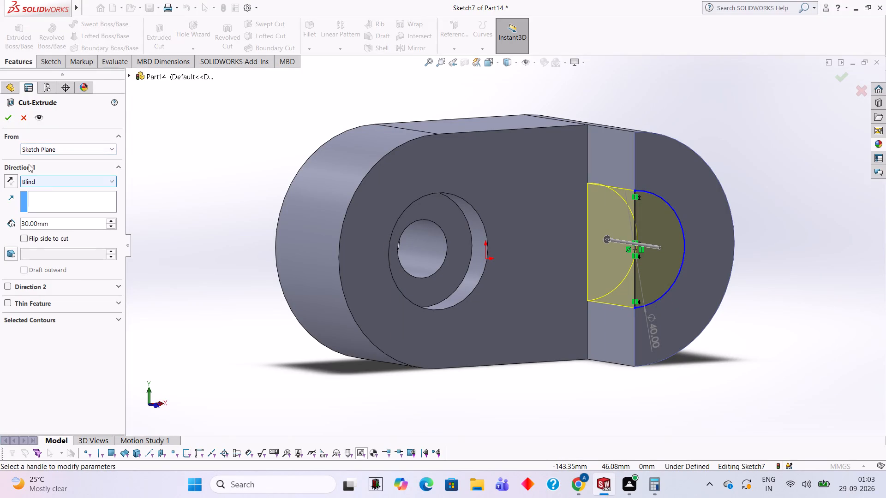
click(3, 119)
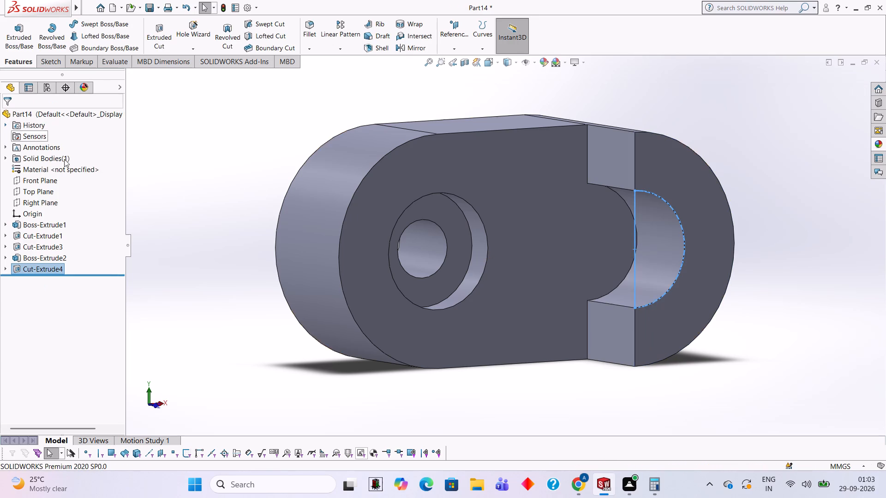
click(190, 188)
On the slot body's front face, sketch a 40 mm diameter circle concentric with and matching the half-round recess.
middle_drag(194, 187, 157, 177)
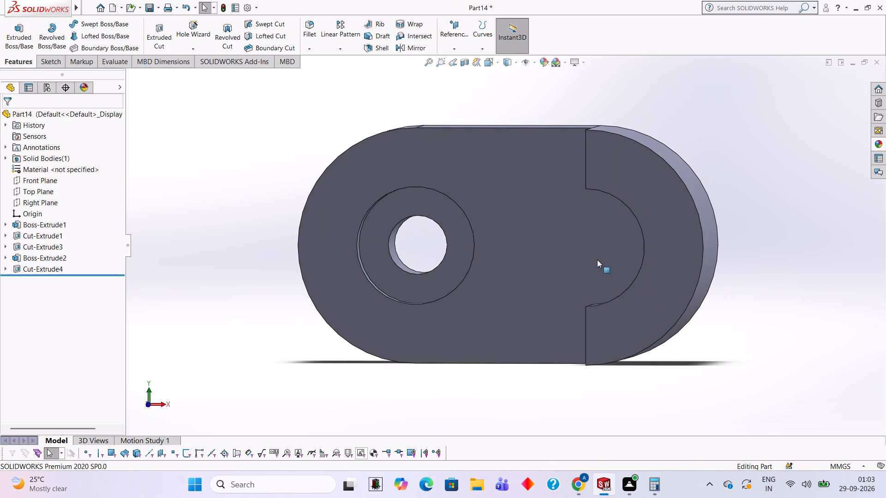
click(598, 259)
click(639, 235)
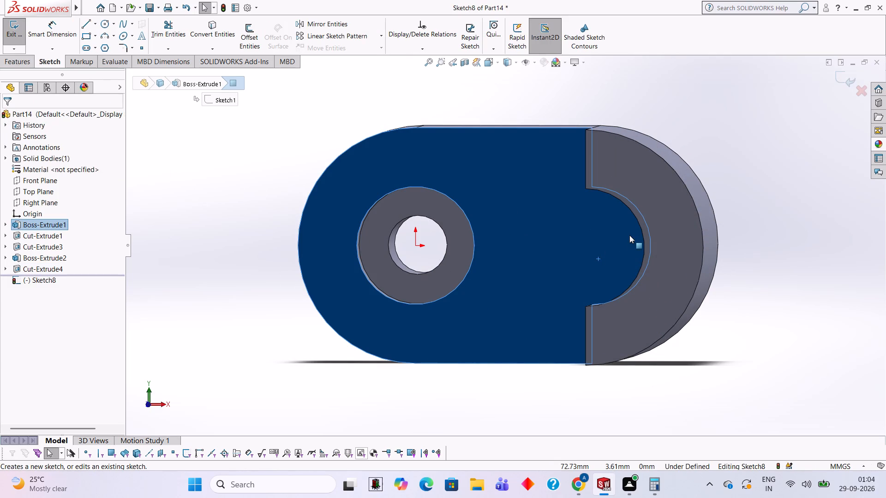
key(ctrl+8)
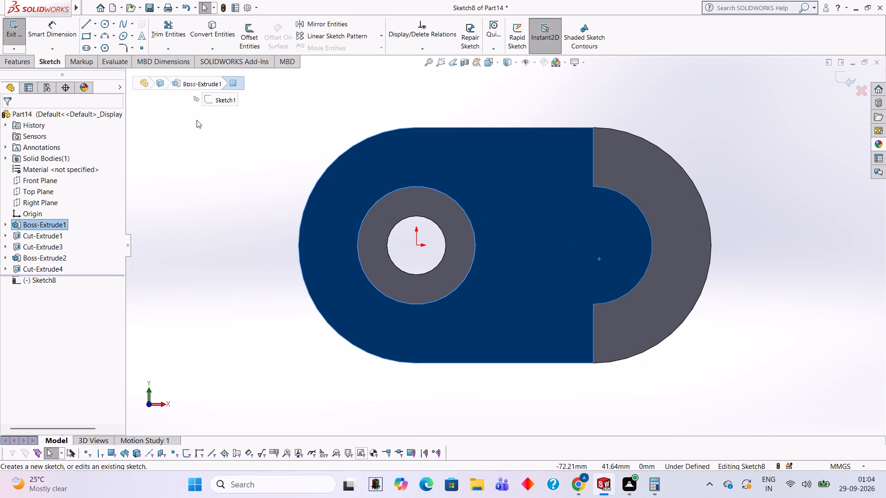
click(104, 23)
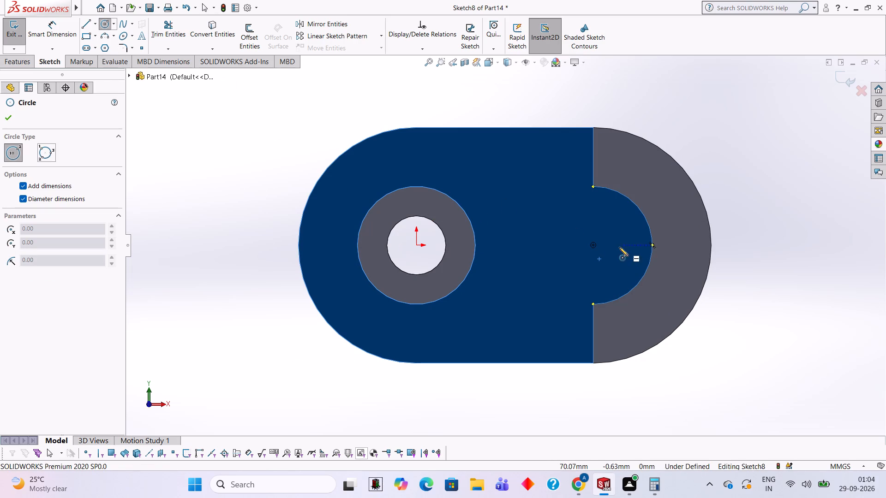
click(593, 247)
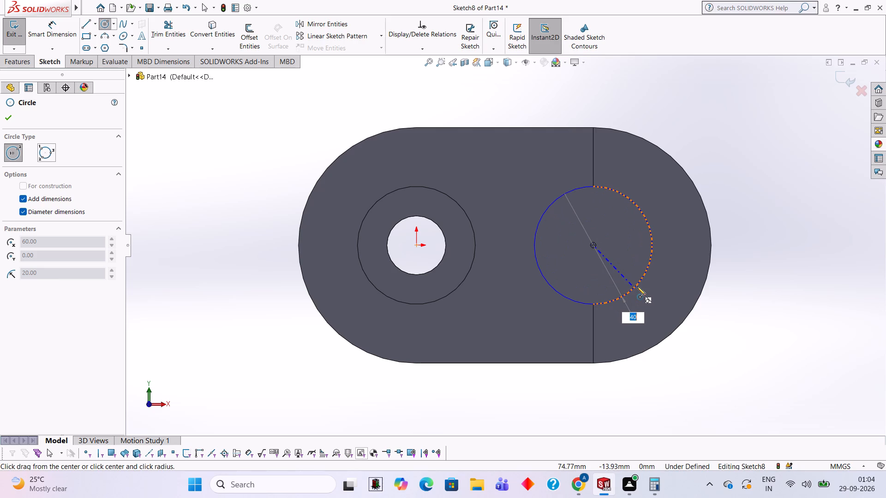
click(636, 286)
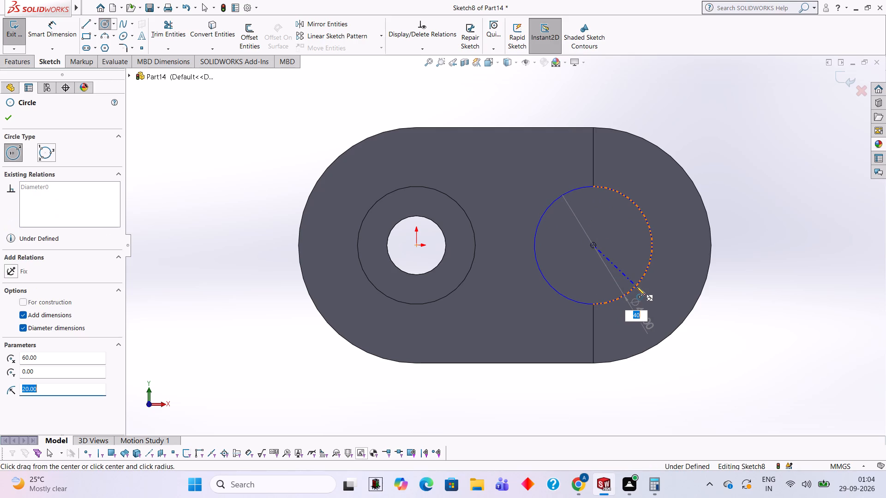
key(Escape)
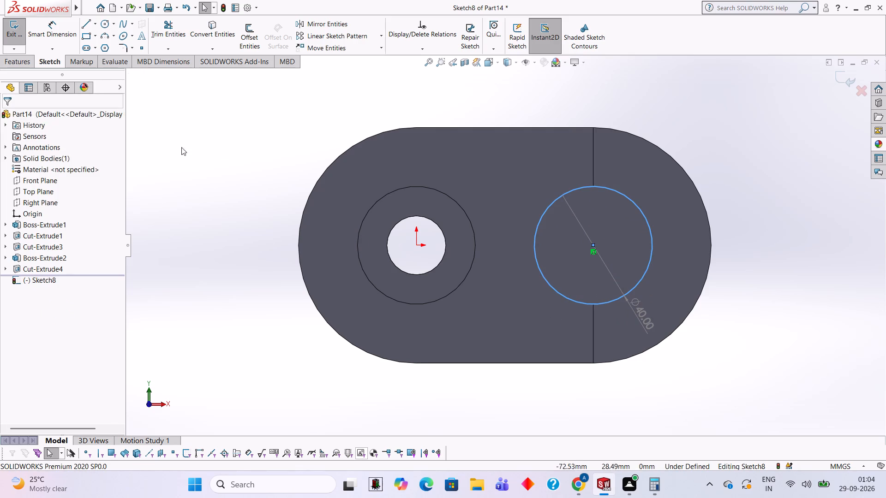
Cut the 40 mm circle into the slot body as a blind extruded cut 10 mm deep.
click(26, 57)
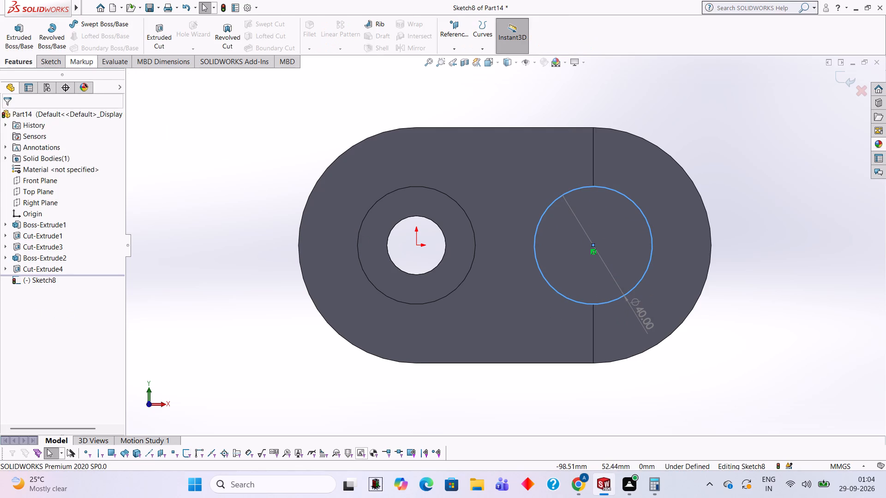
click(150, 44)
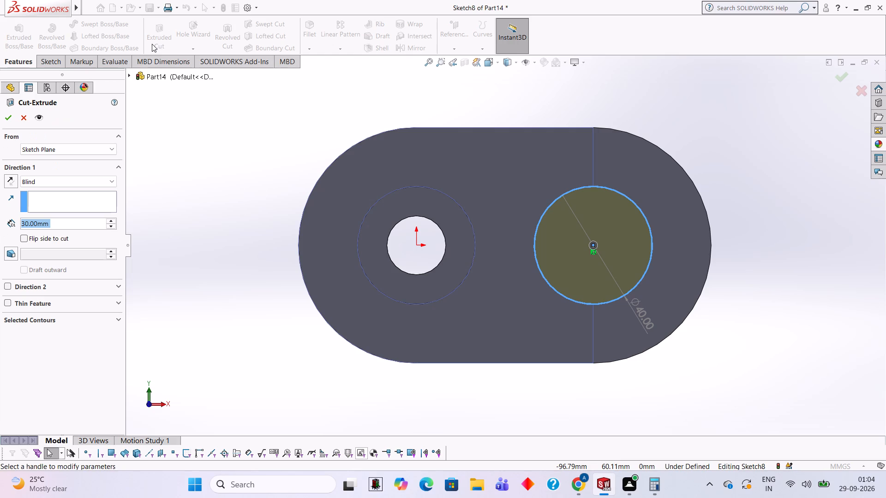
text(10)
key(Return)
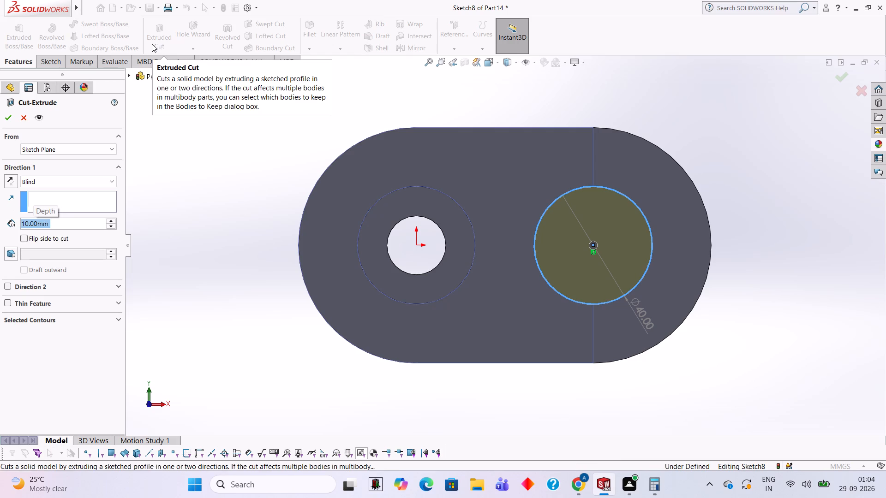
middle_drag(244, 180, 274, 195)
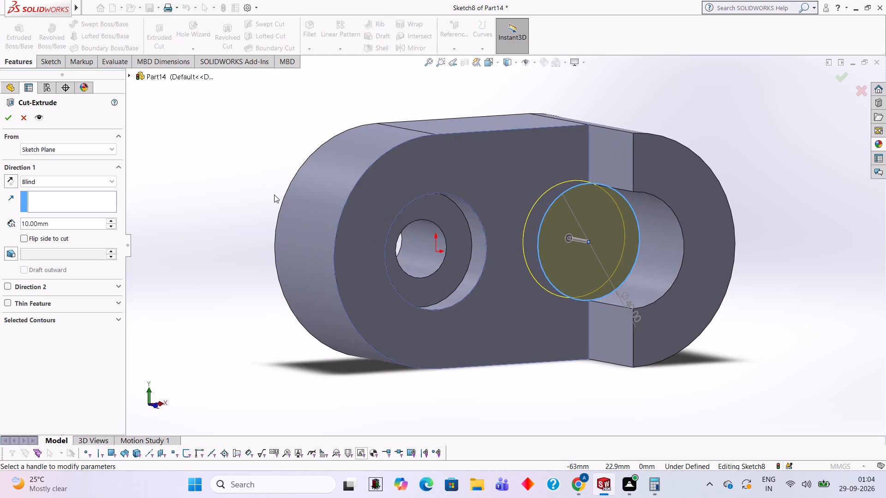
middle_drag(163, 108, 211, 130)
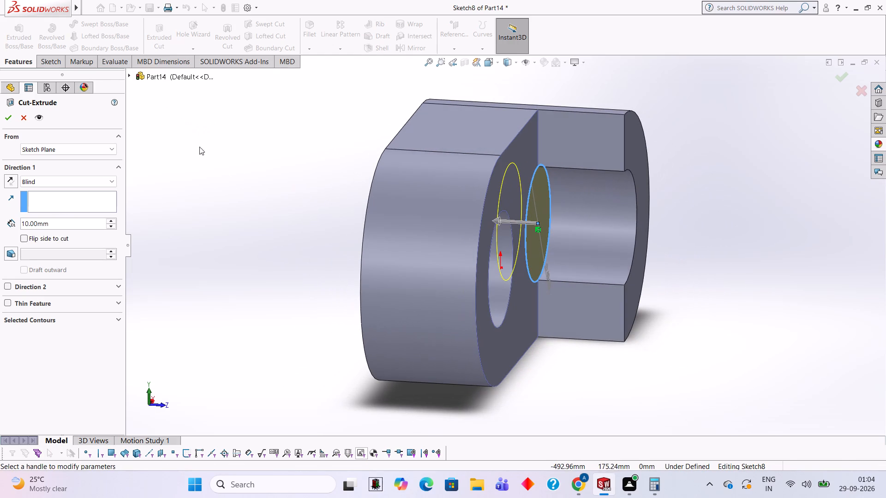
click(7, 125)
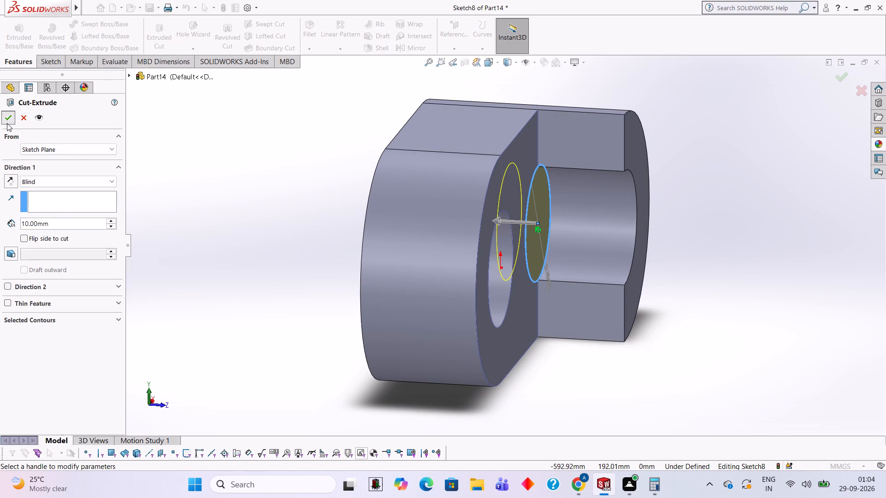
click(7, 123)
click(153, 169)
middle_drag(213, 185, 143, 149)
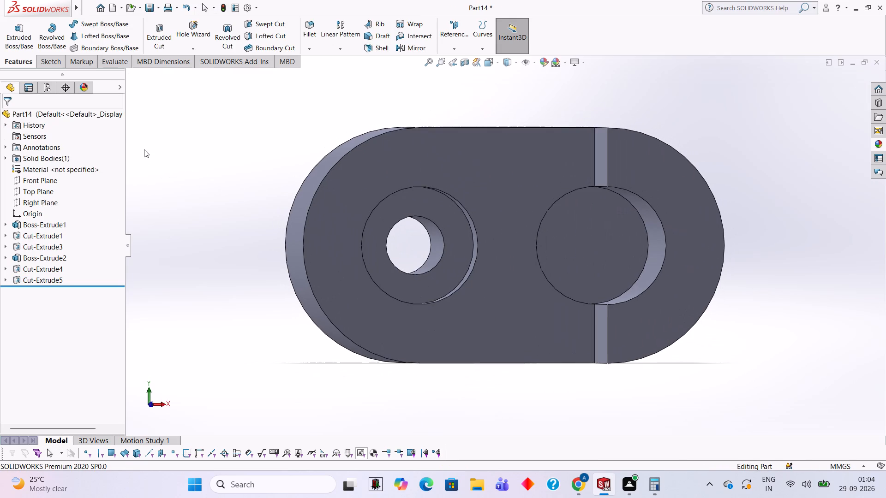
middle_drag(419, 237, 423, 156)
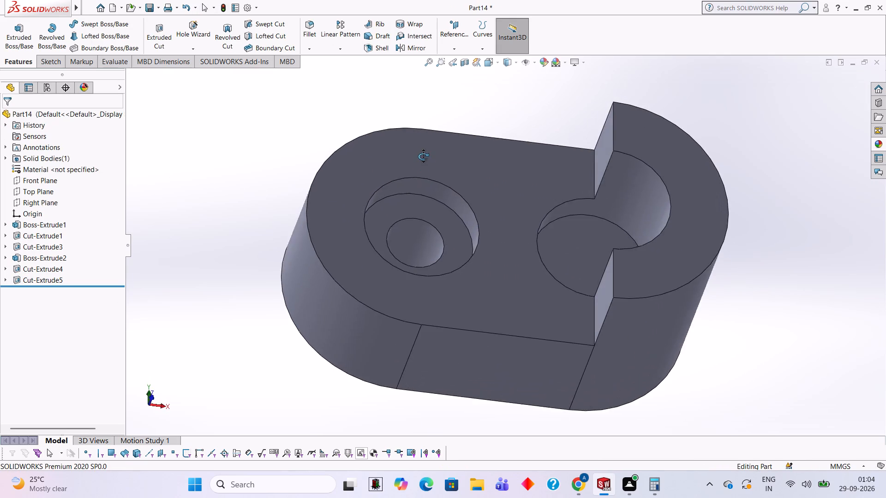
On the floor of the circular recess in the raised-boss end, sketch a concentric circle 20 mm in diameter.
middle_drag(423, 156, 411, 154)
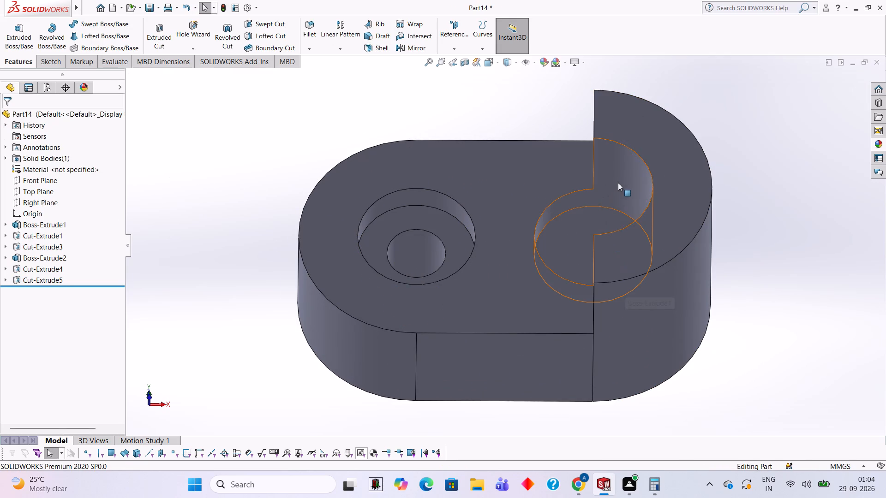
middle_drag(647, 186, 662, 228)
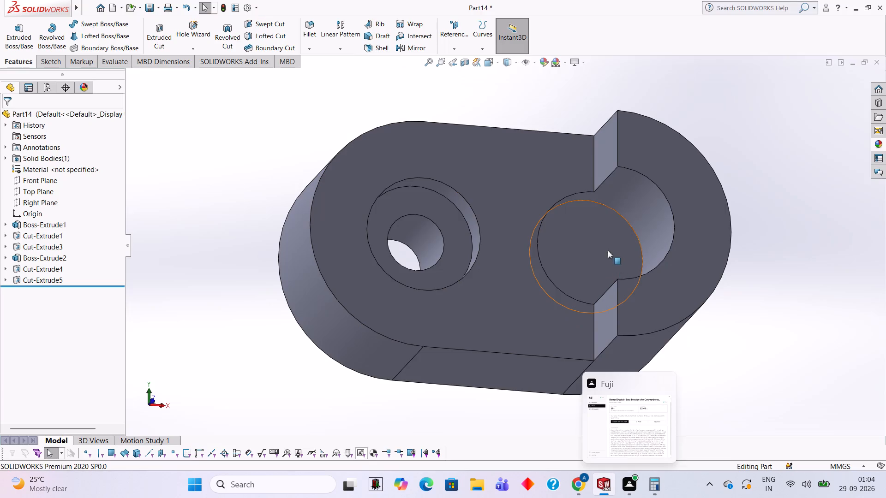
click(603, 237)
click(643, 209)
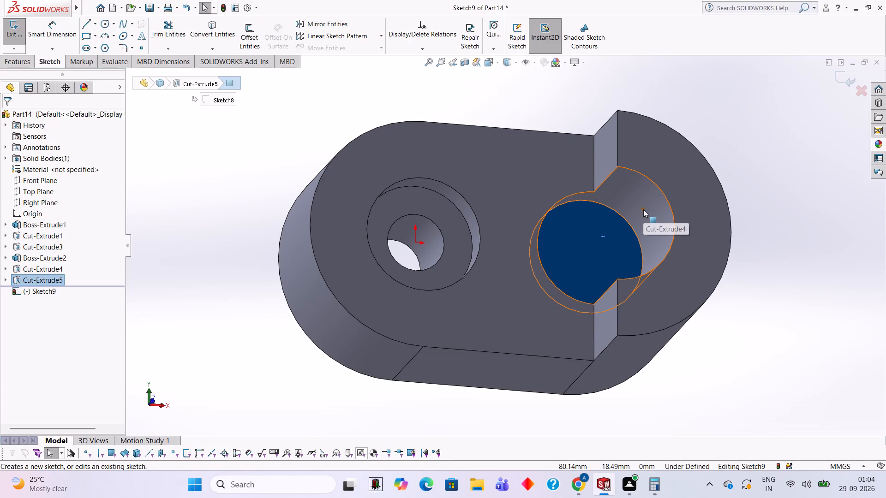
key(ctrl+8)
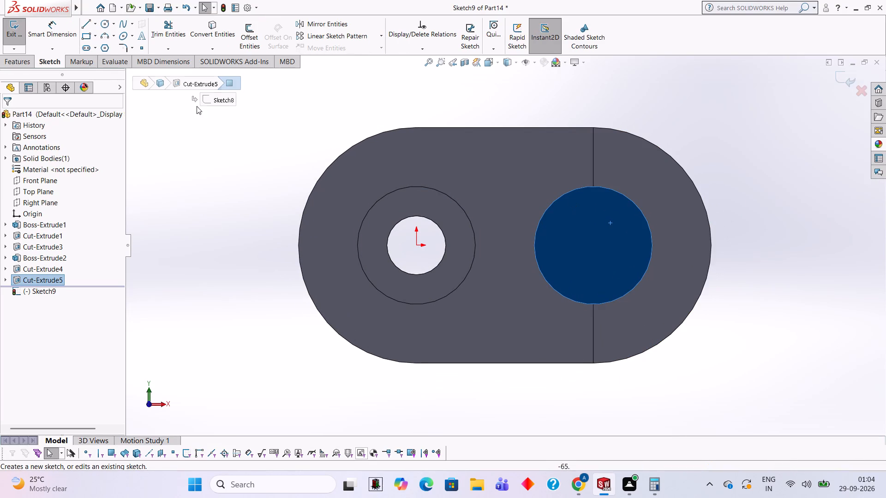
click(104, 24)
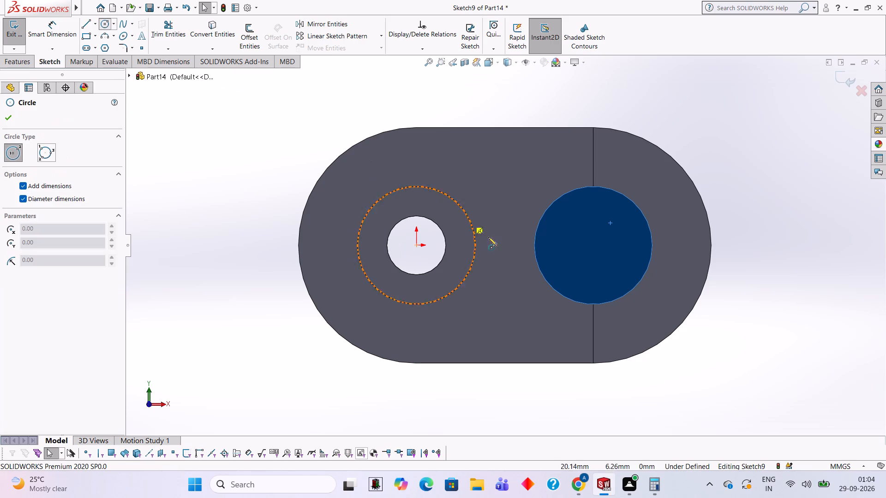
click(595, 246)
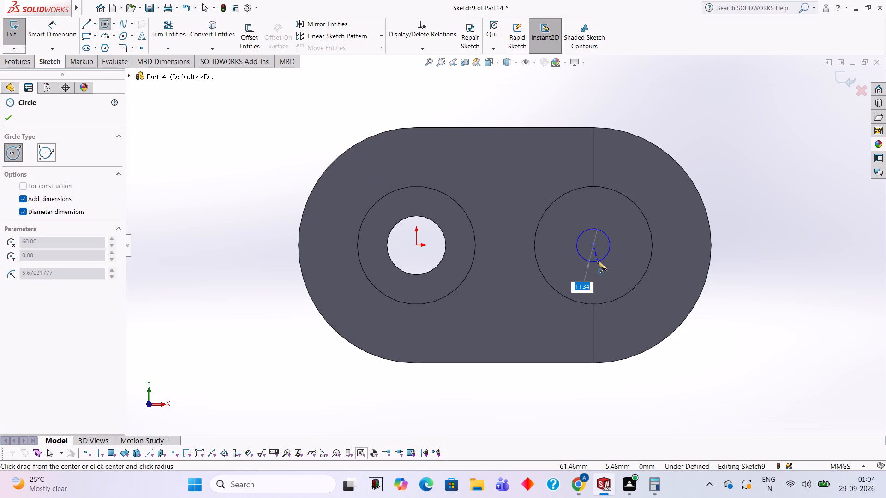
text(20)
key(Return)
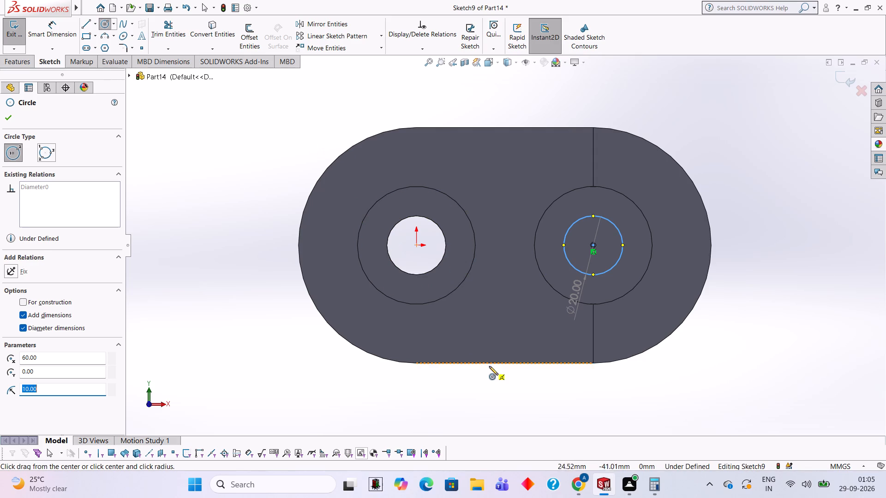
Cut the 20 mm circle through the slot body as a blind extruded cut 30 mm deep.
middle_drag(500, 372, 525, 298)
middle_drag(519, 295, 495, 319)
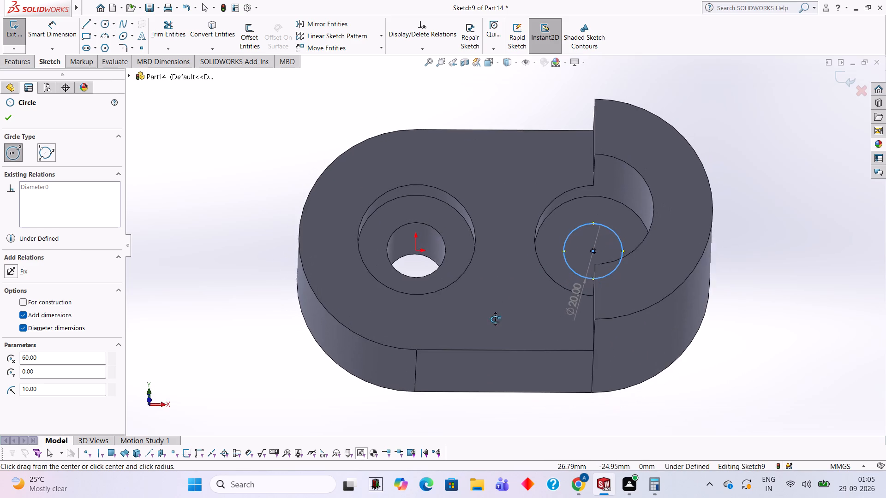
middle_drag(495, 319, 503, 324)
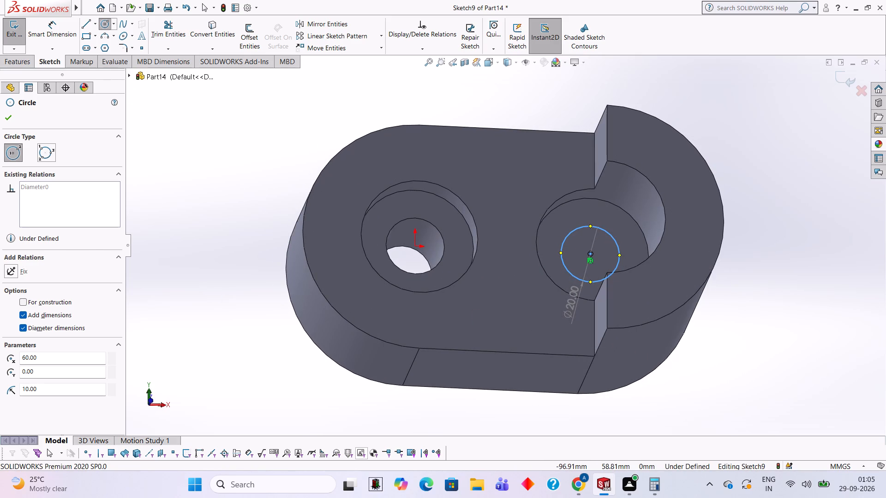
click(21, 61)
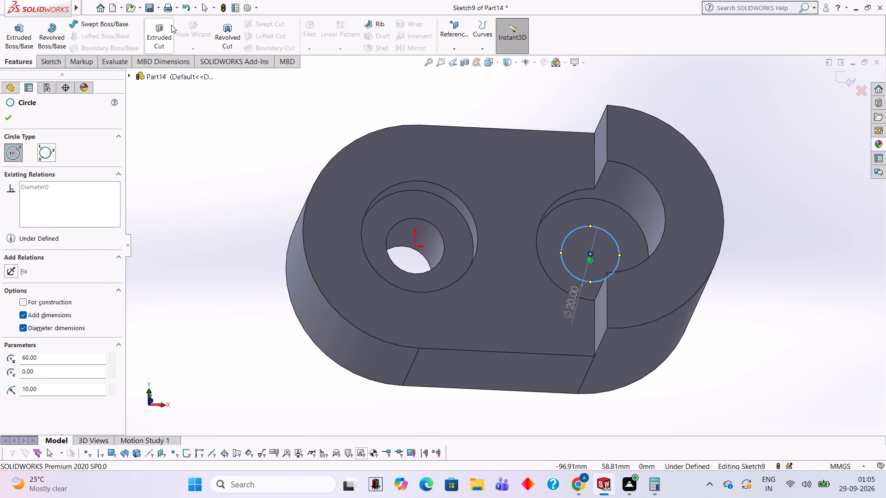
click(171, 25)
middle_drag(252, 188, 277, 225)
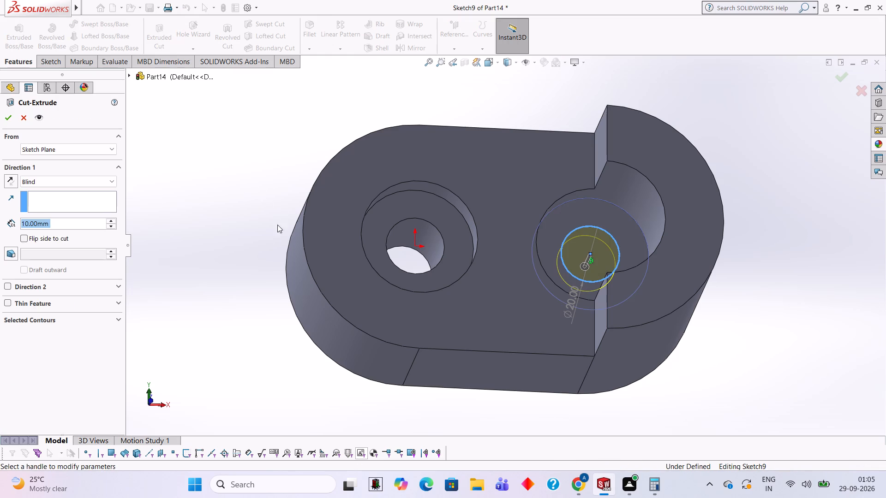
middle_drag(277, 225, 343, 277)
click(73, 222)
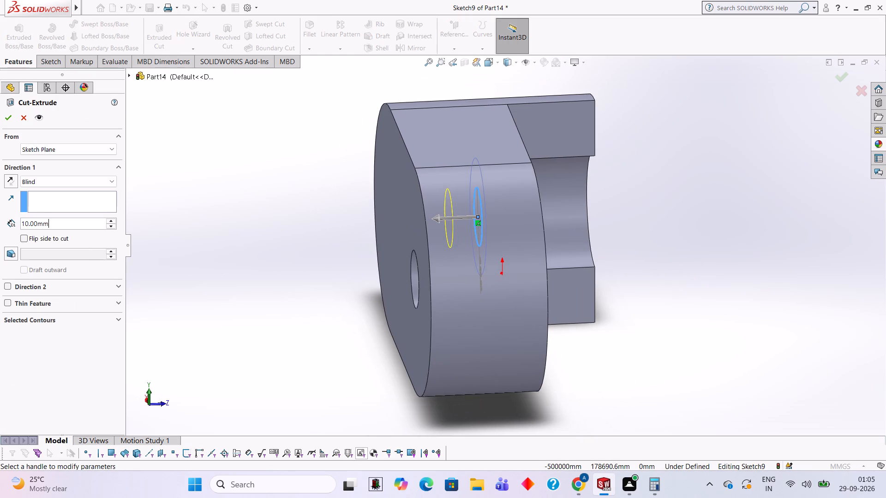
key(BackSpace)
key(BackSpace)
key(BackSpace)
key(BackSpace)
key(BackSpace)
key(BackSpace)
key(BackSpace)
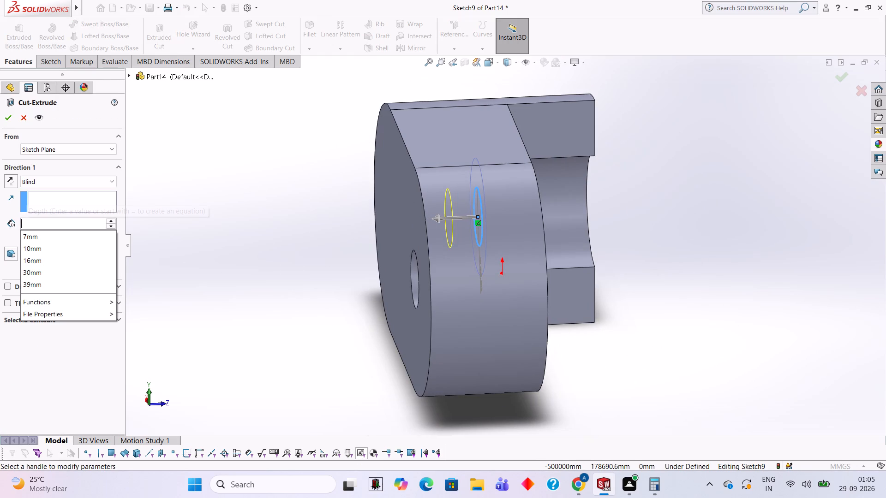
text(30)
key(Return)
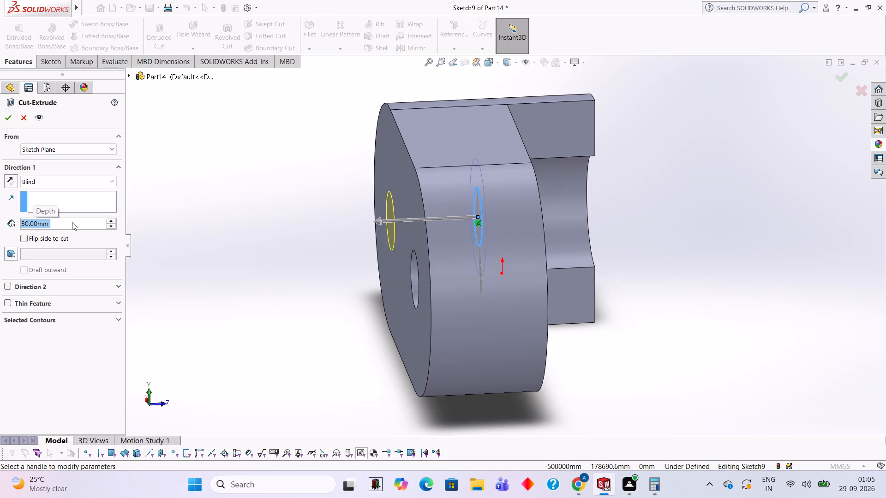
middle_click(173, 250)
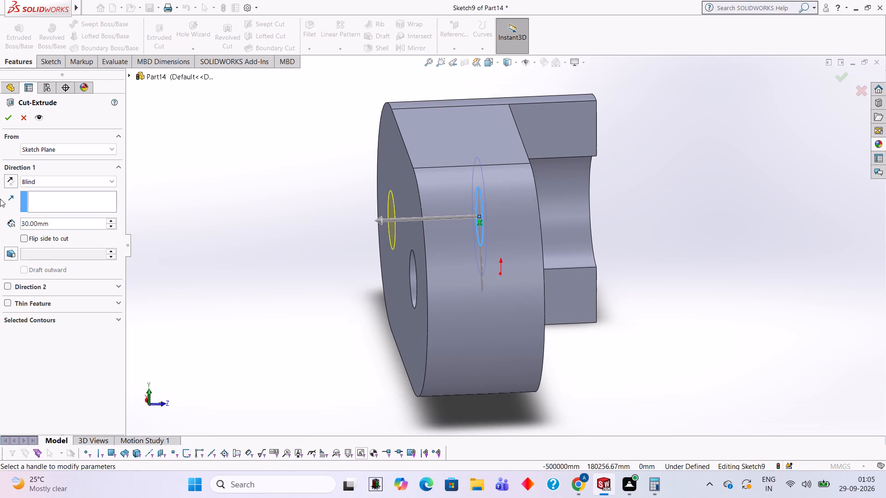
click(8, 119)
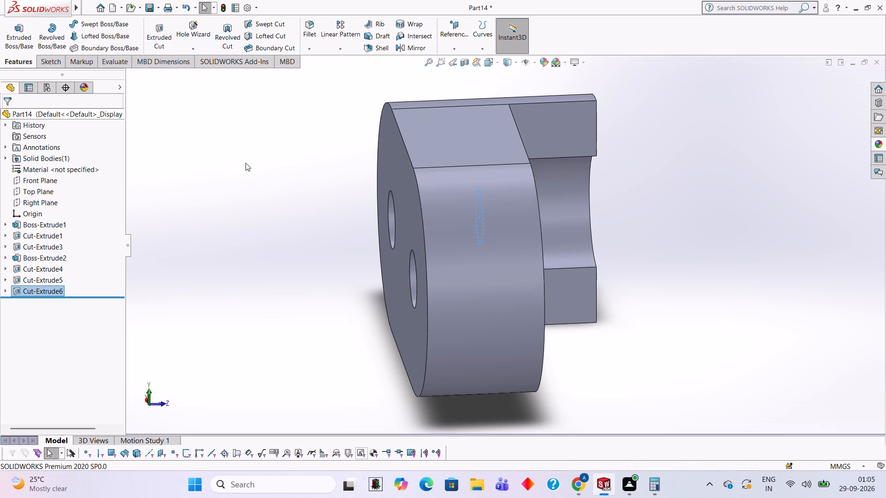
Examine the bracket's two holes, counterbore and half-round boss from the back and front.
click(246, 164)
middle_drag(251, 168, 285, 186)
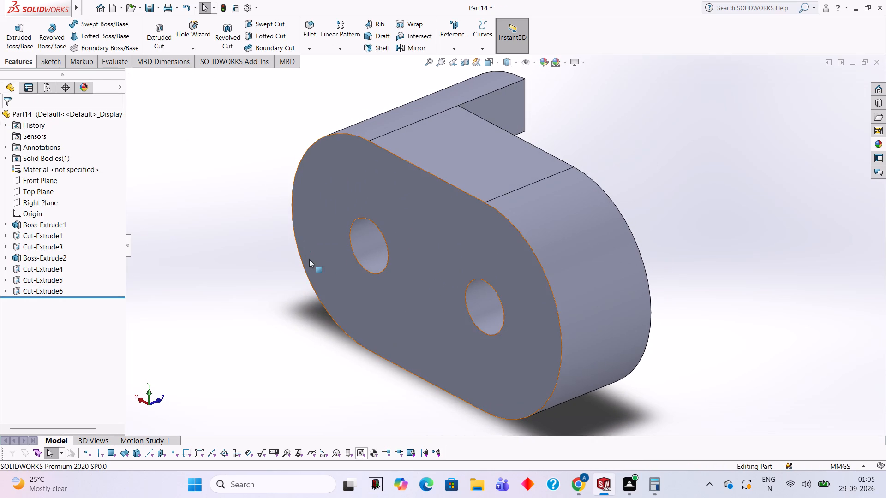
middle_drag(317, 261, 318, 248)
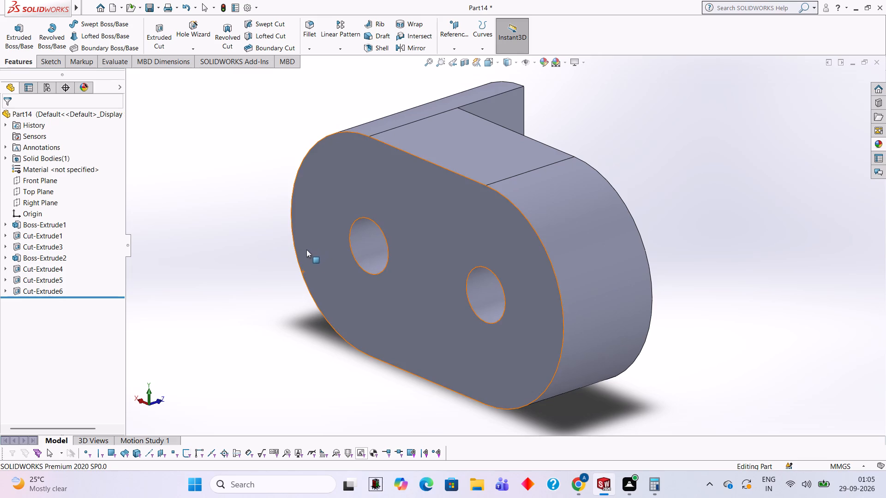
middle_drag(648, 166, 570, 163)
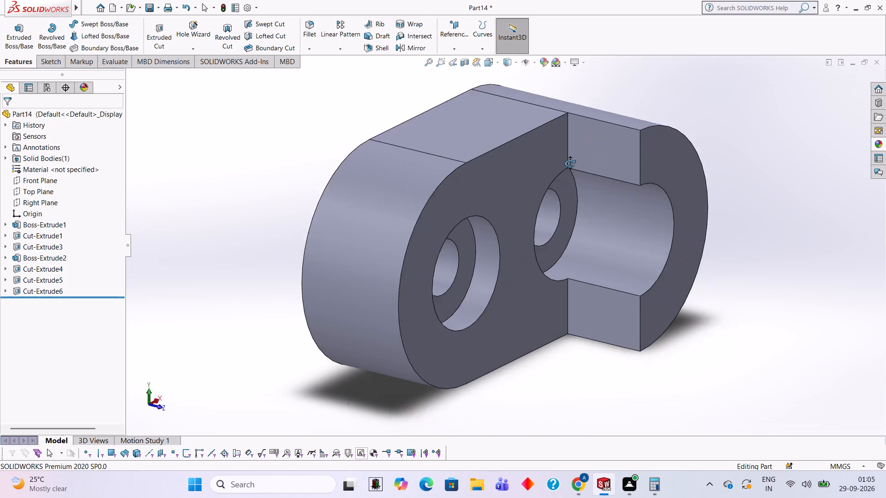
middle_drag(570, 163, 561, 163)
scroll(616, 207, up, 1)
middle_drag(616, 207, 581, 137)
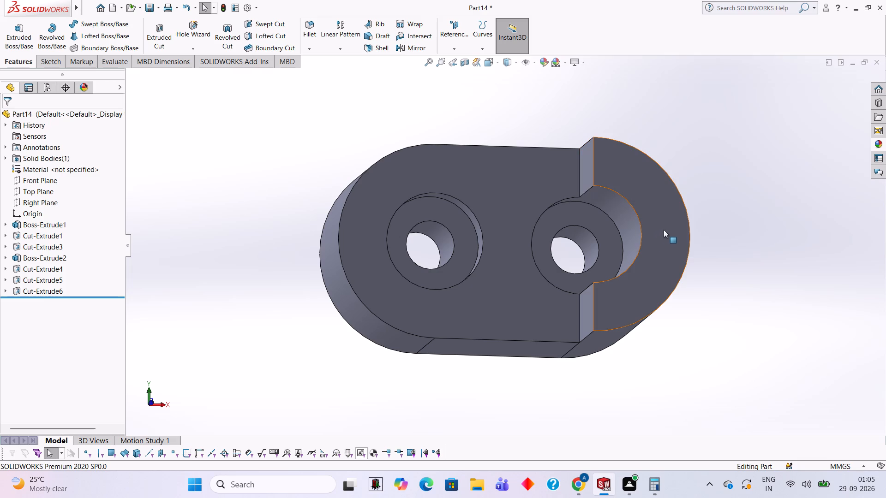
scroll(669, 217, up, 1)
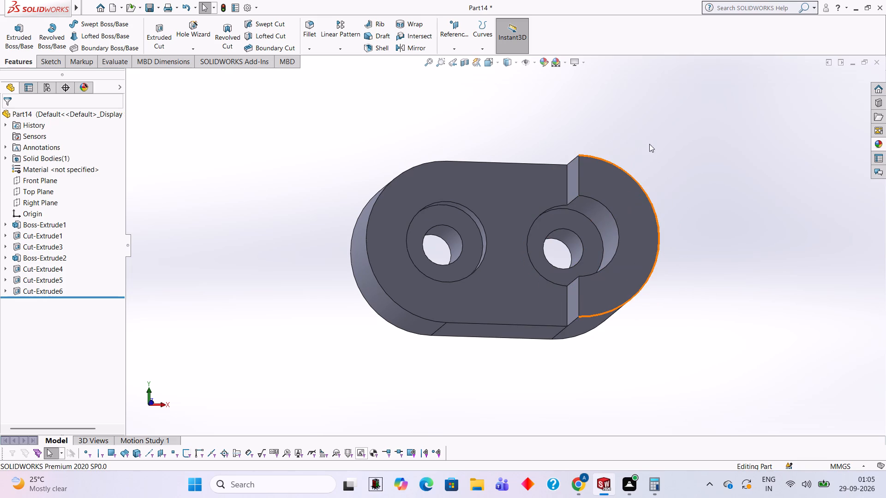
middle_drag(657, 136, 688, 182)
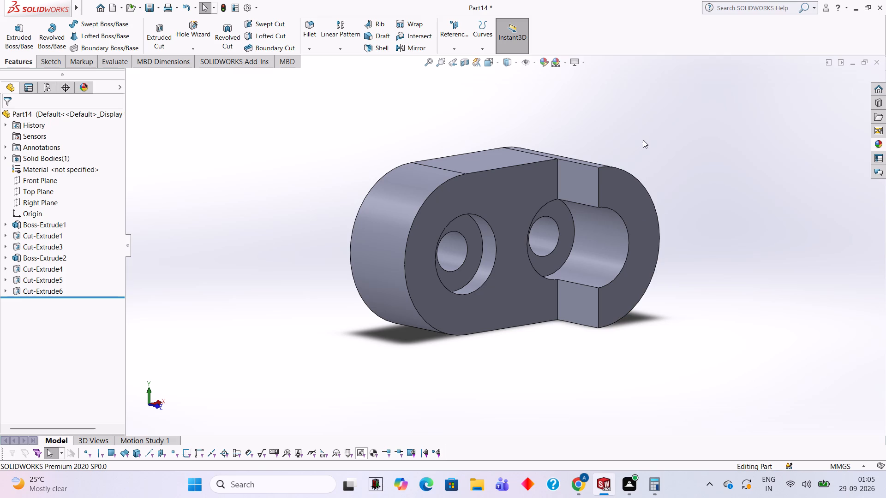
middle_drag(629, 136, 609, 171)
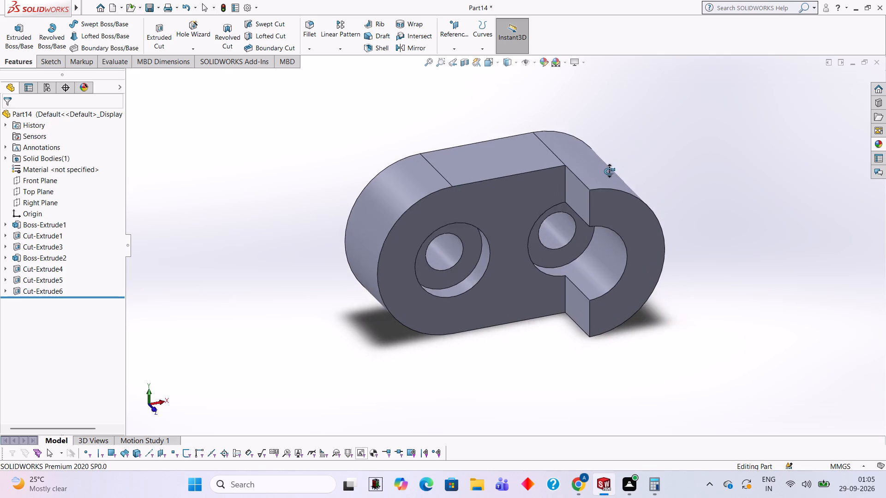
middle_drag(609, 171, 612, 151)
scroll(709, 176, down, 1)
scroll(703, 193, up, 2)
scroll(416, 250, down, 1)
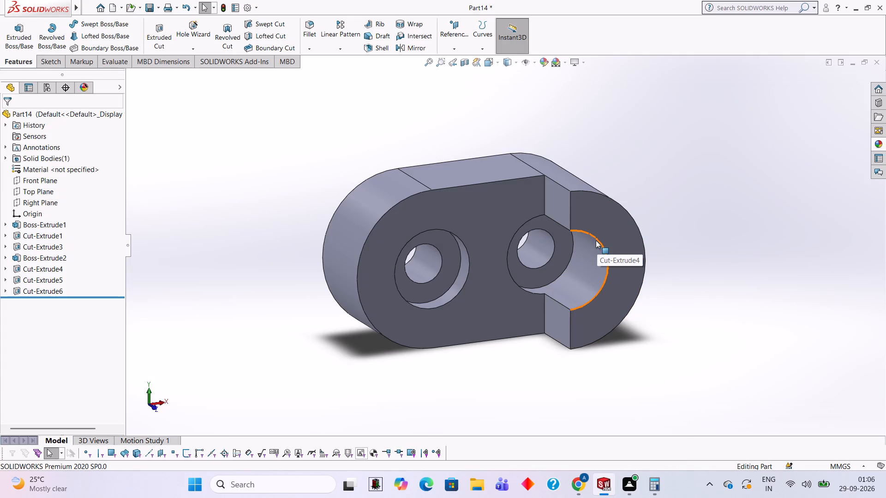
On the slot body's flat side face, sketch a right triangle with 30 mm legs along the raised boss's edge and the body's upper edge.
middle_drag(681, 292, 667, 192)
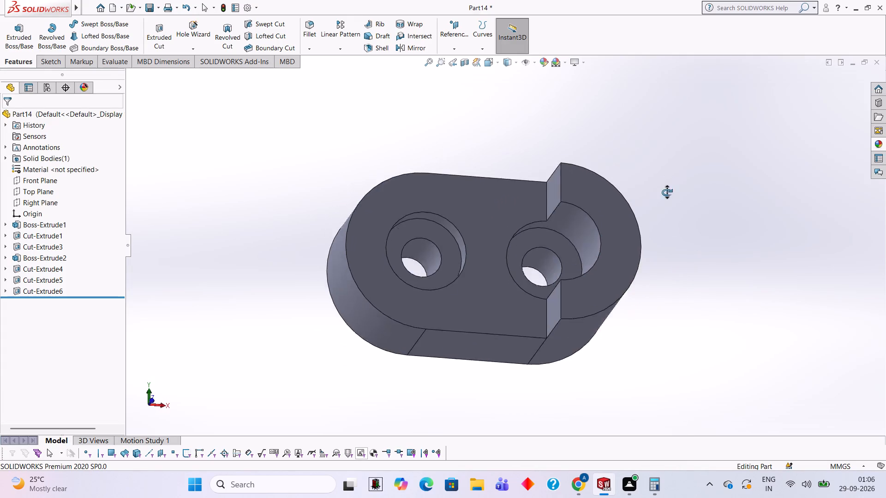
middle_drag(667, 192, 656, 130)
click(531, 318)
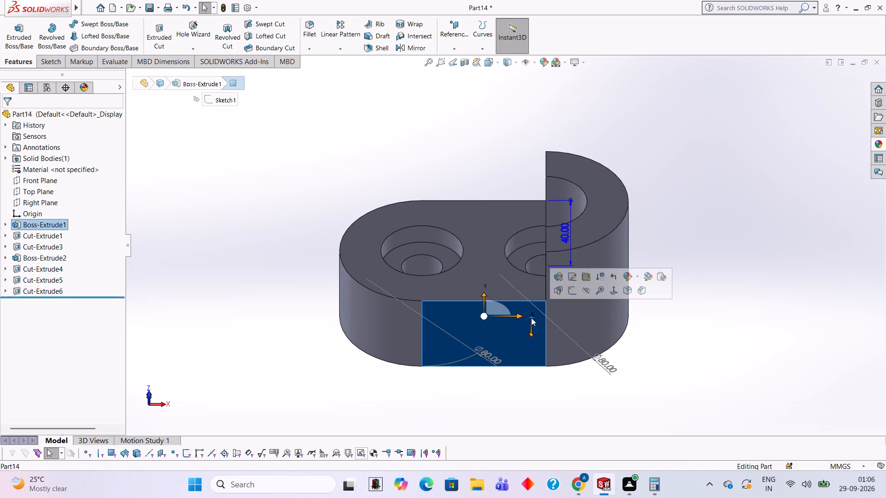
click(573, 291)
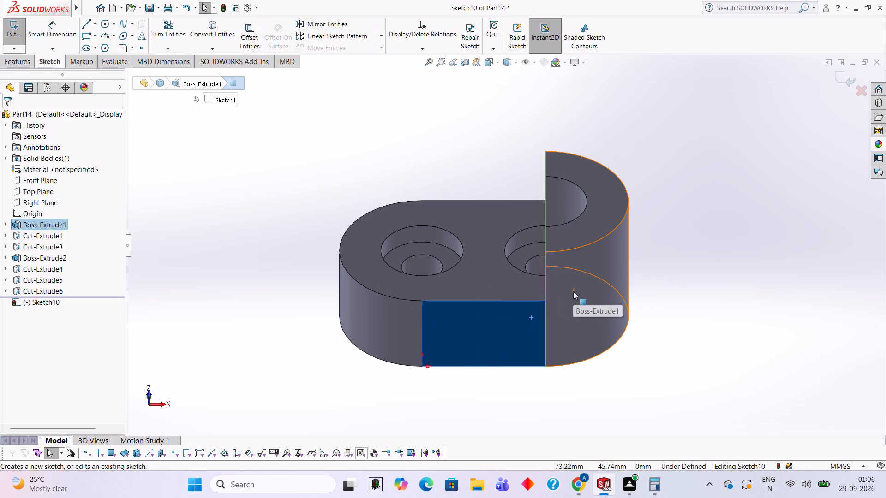
key(ctrl+8)
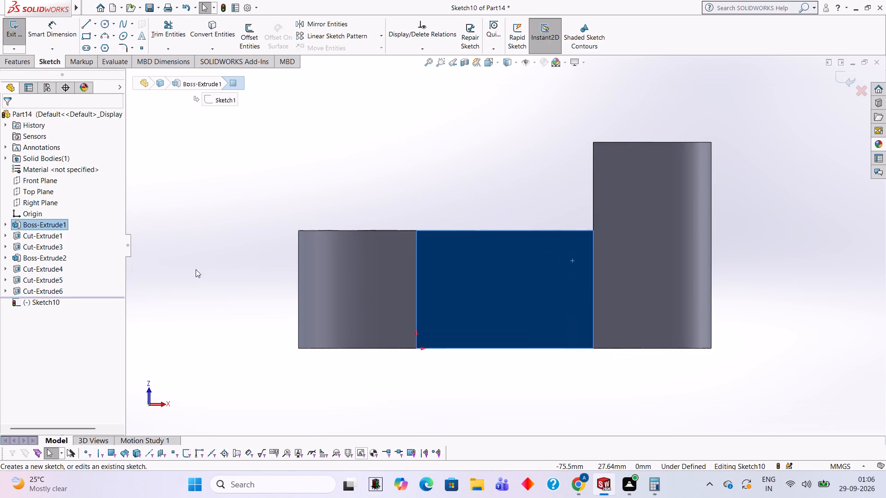
click(90, 21)
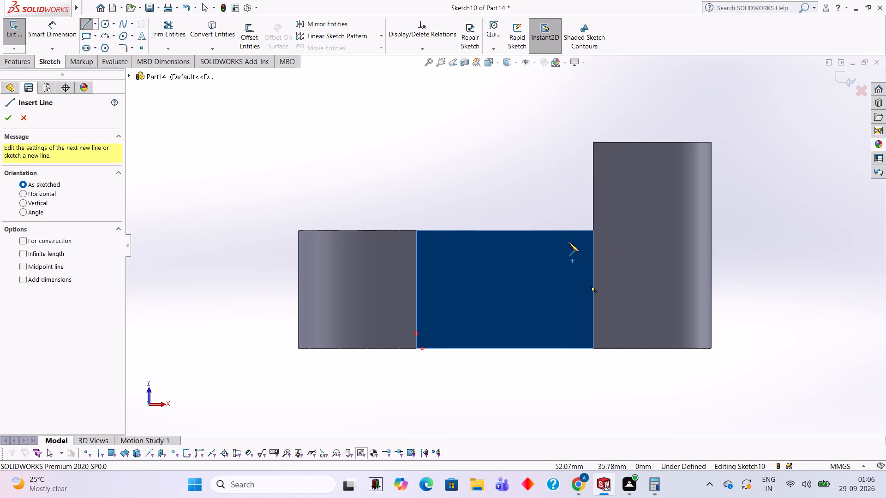
click(593, 140)
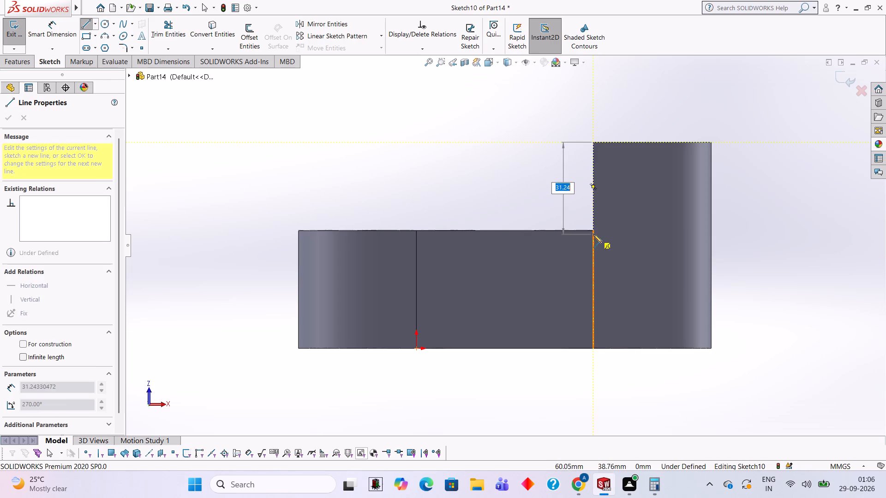
click(593, 231)
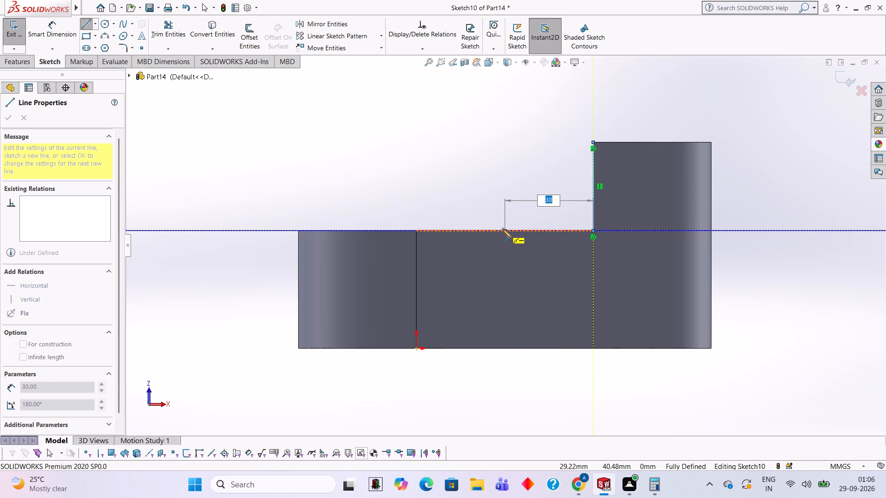
click(503, 229)
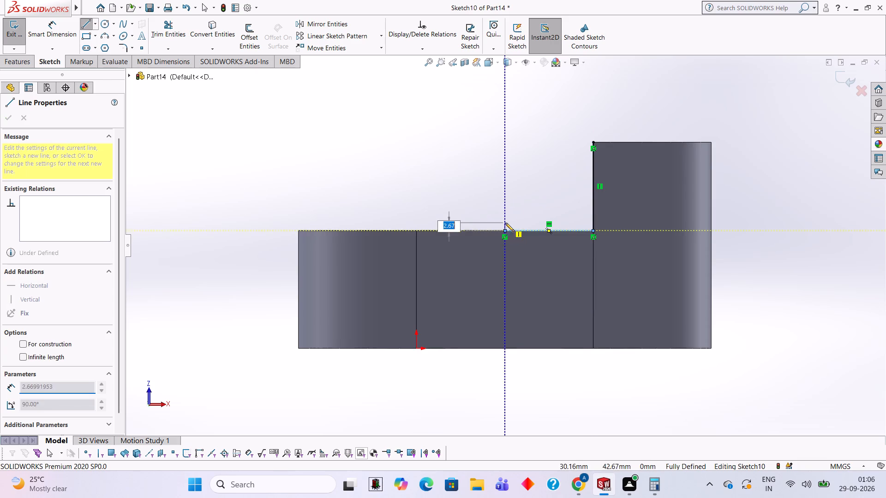
click(592, 142)
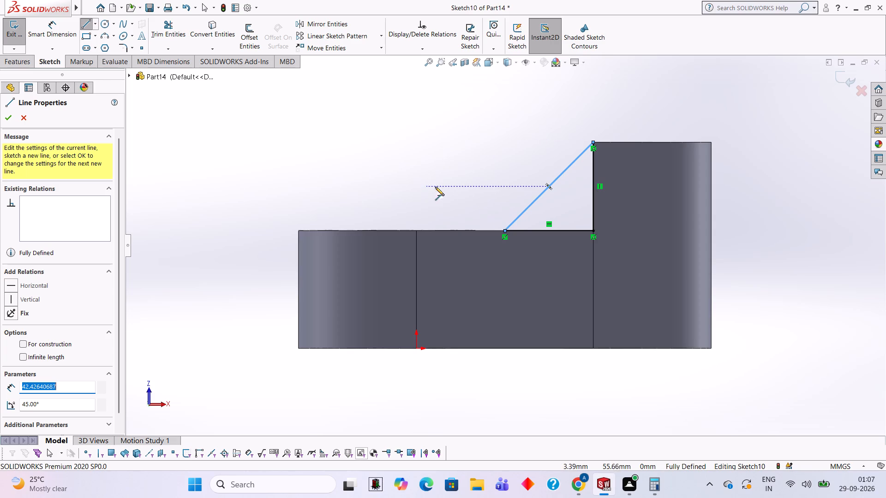
middle_drag(473, 129, 485, 252)
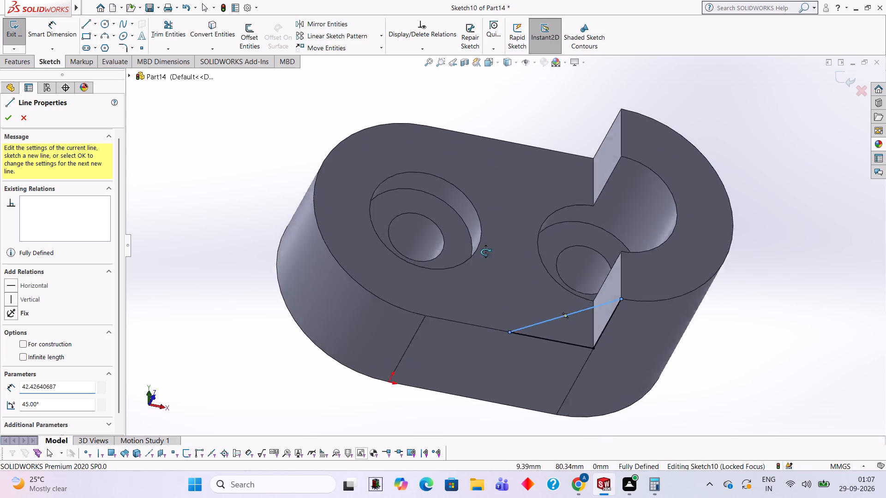
middle_drag(485, 252, 476, 261)
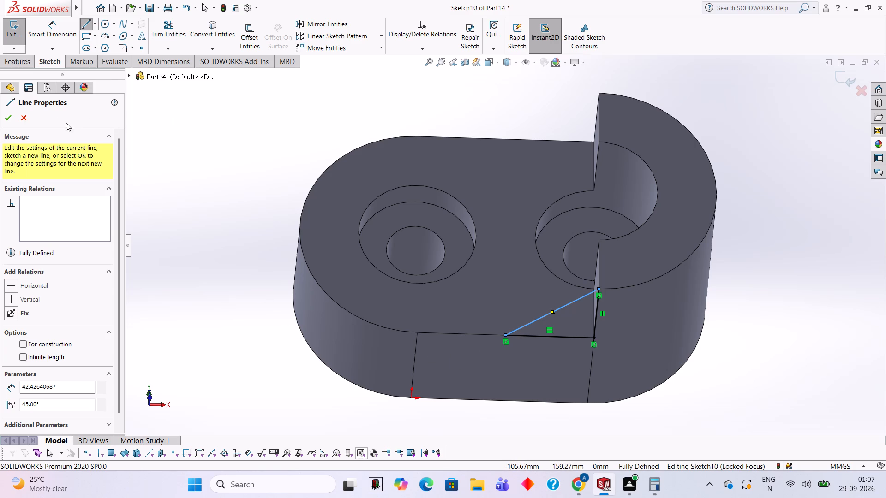
Extrude the triangle as a blind boss 10 mm inward over the slot body, merged with the bracket.
click(7, 123)
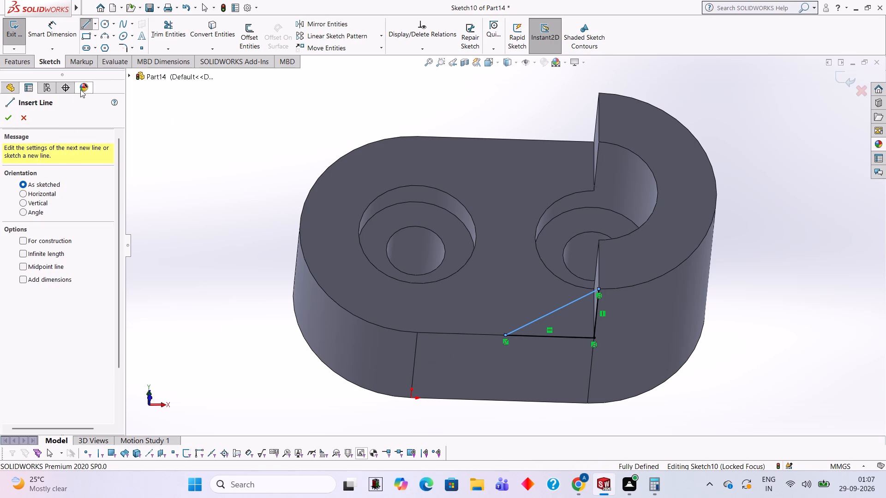
click(22, 66)
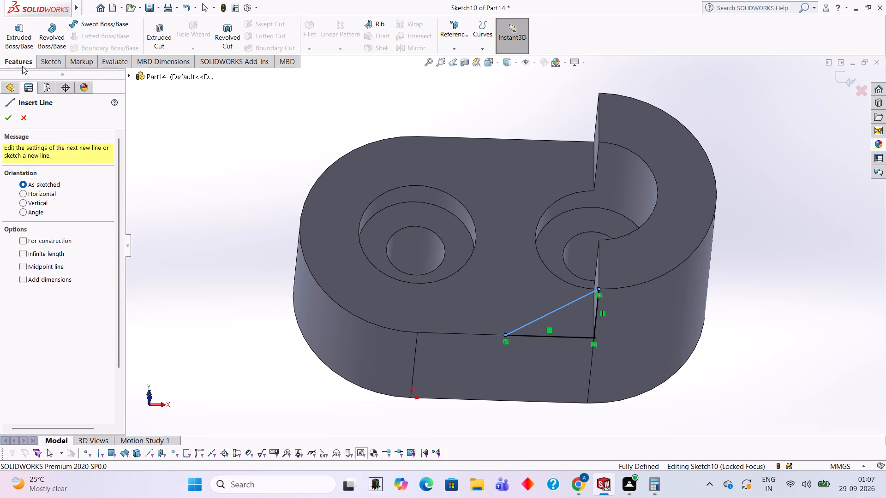
click(27, 44)
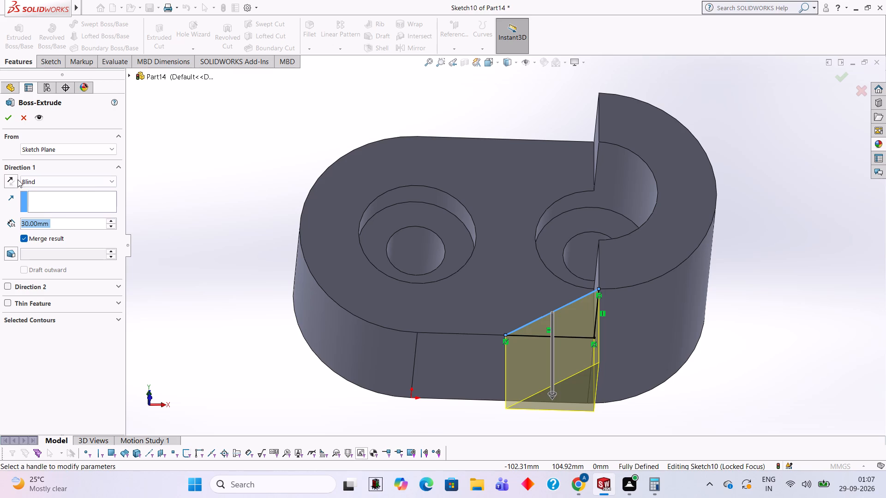
click(17, 179)
click(83, 222)
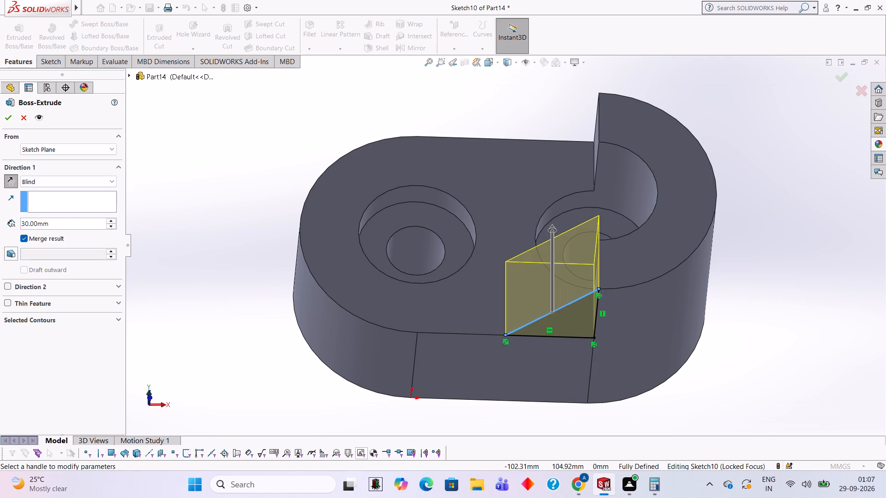
key(BackSpace)
key(BackSpace)
key(BackSpace)
key(BackSpace)
key(BackSpace)
key(BackSpace)
key(BackSpace)
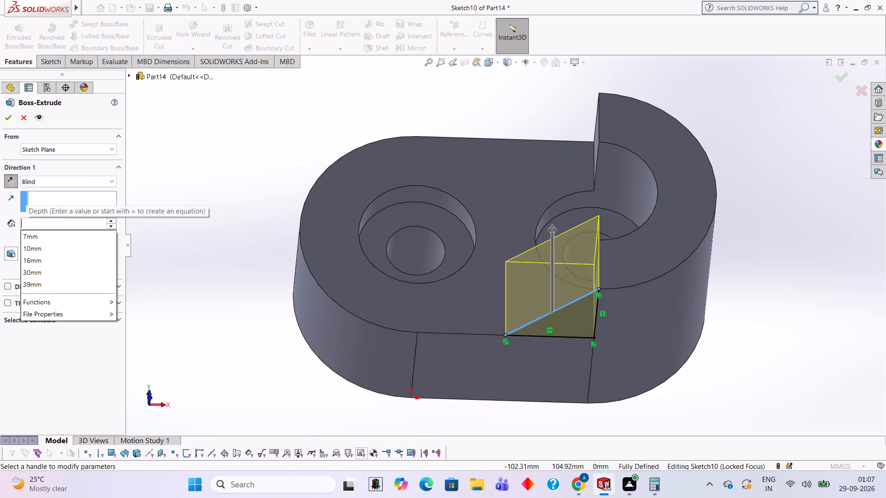
text(10)
key(Return)
middle_drag(198, 223, 207, 248)
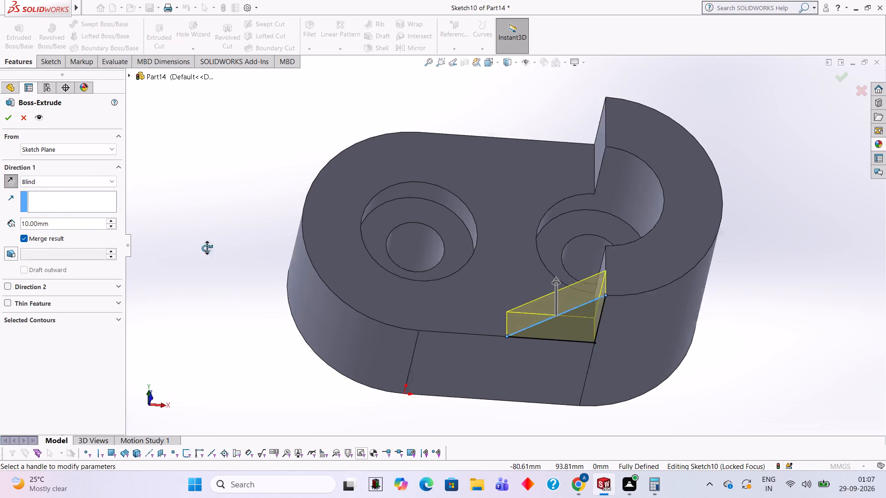
middle_drag(207, 248, 213, 304)
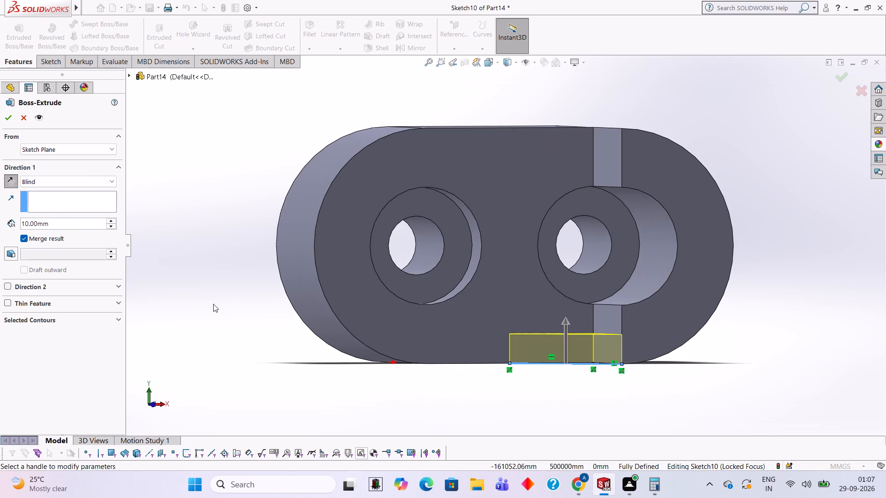
click(4, 122)
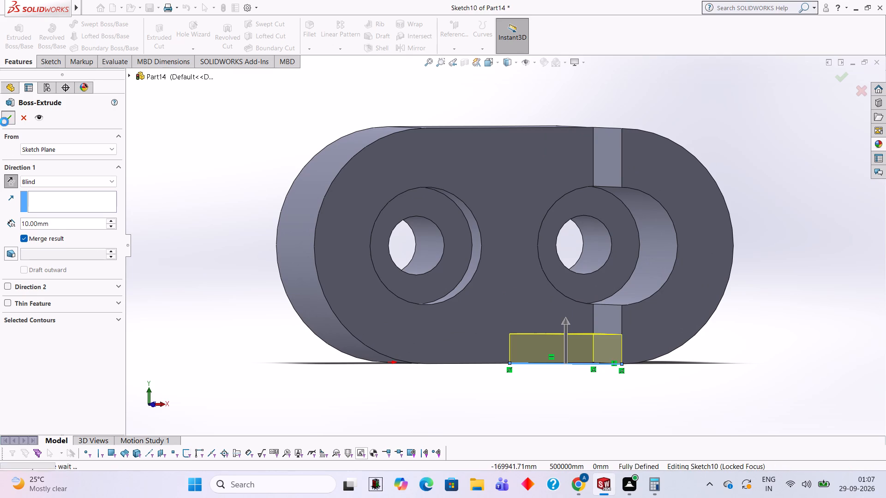
click(235, 212)
On the opposite flat side face, sketch a matching right triangle with 30 mm legs along the raised boss's edge and the slot body's edge.
middle_drag(367, 378, 352, 308)
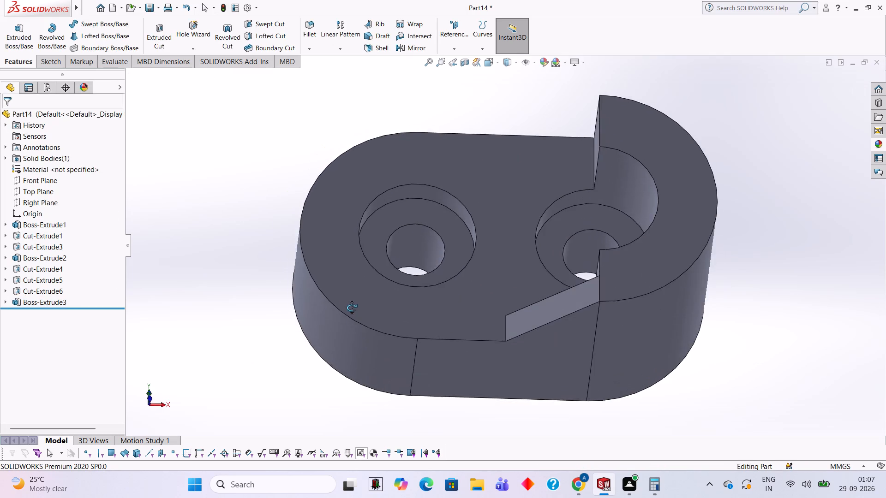
middle_drag(352, 308, 335, 297)
scroll(602, 204, down, 1)
middle_drag(606, 253, 637, 359)
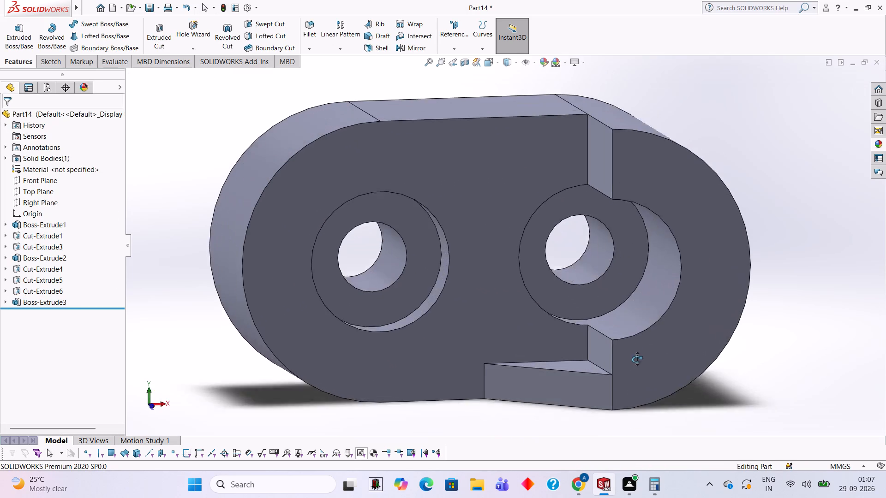
middle_drag(637, 359, 644, 401)
middle_drag(567, 198, 554, 345)
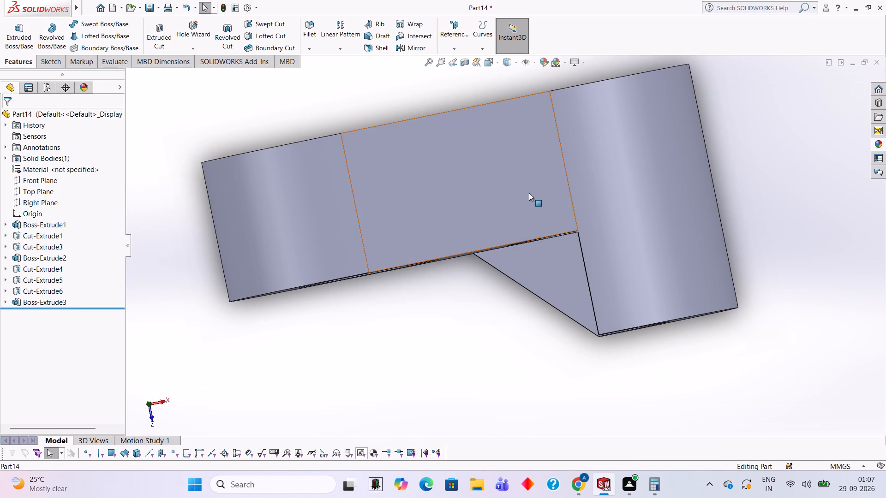
click(528, 193)
click(567, 172)
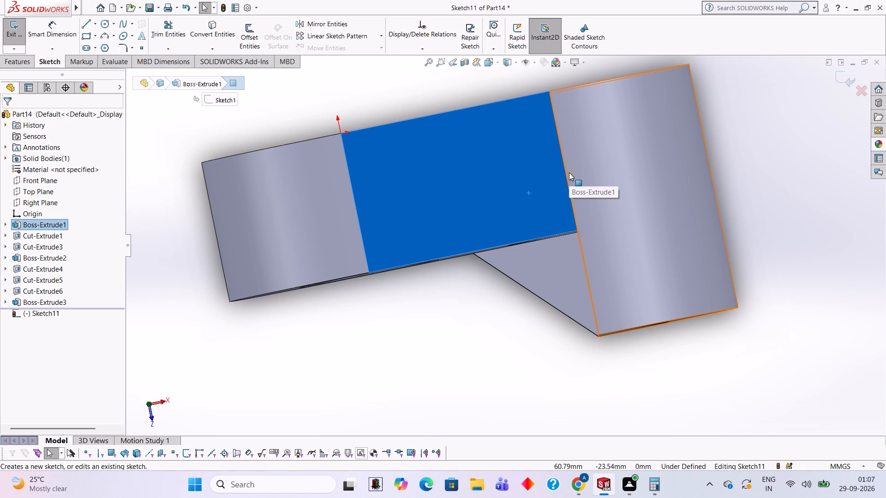
key(ctrl+8)
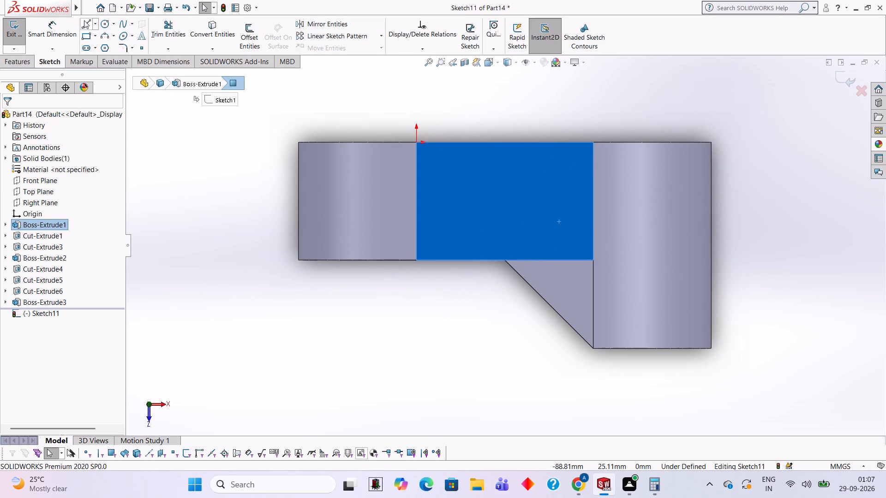
click(89, 20)
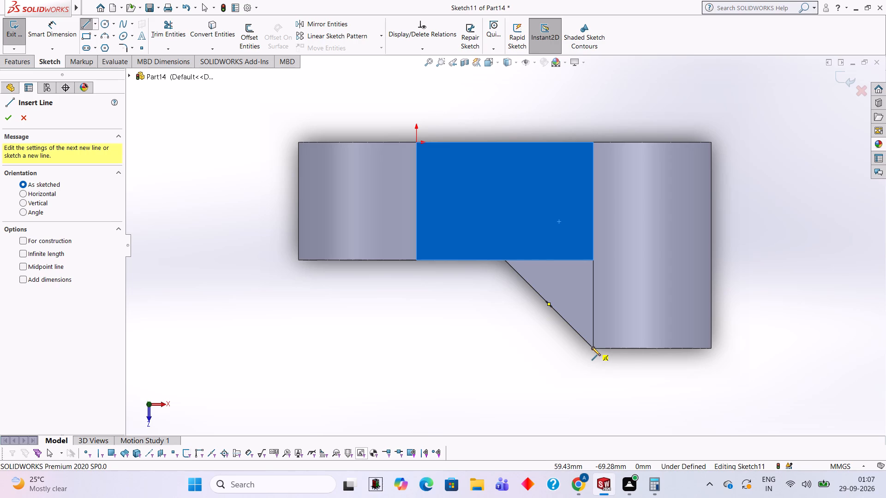
click(592, 347)
click(593, 257)
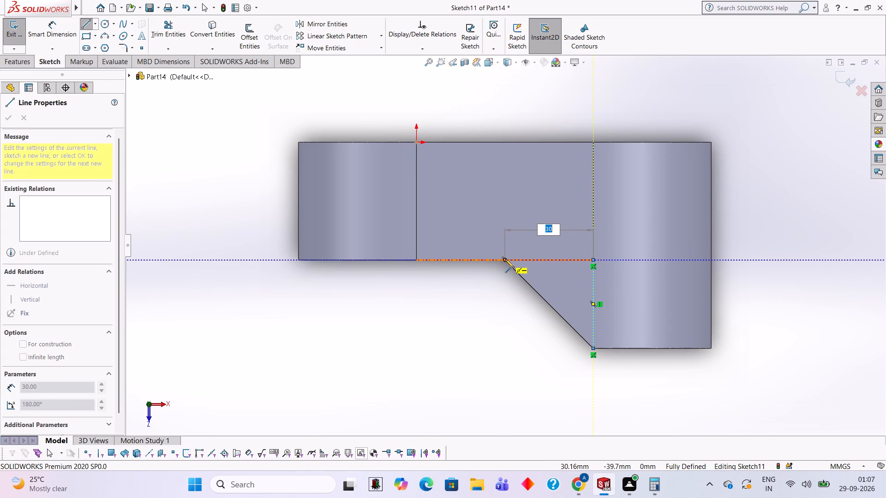
click(505, 259)
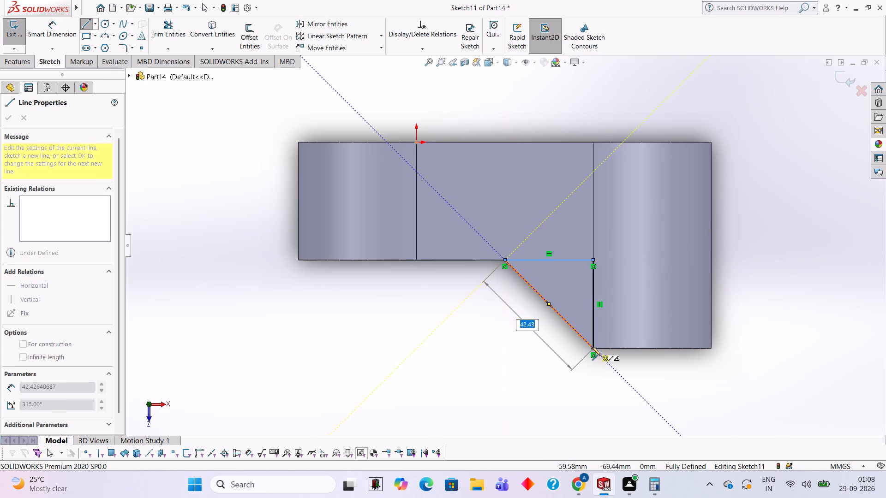
click(594, 348)
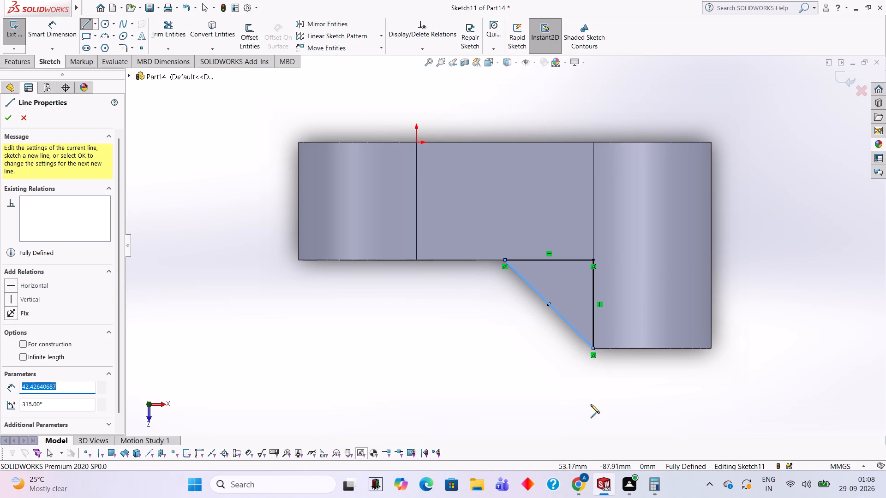
Extrude the second triangle as a blind boss 10 mm inward, reversed to face the first rib.
middle_drag(724, 373, 720, 307)
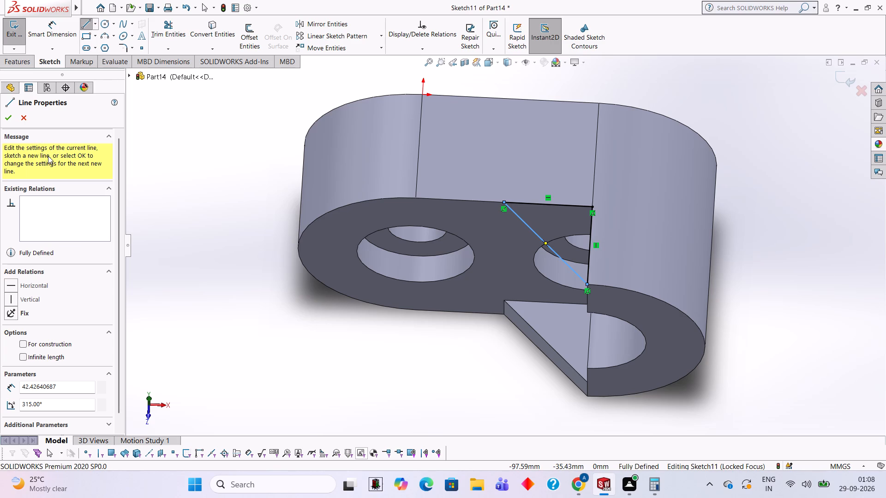
click(16, 61)
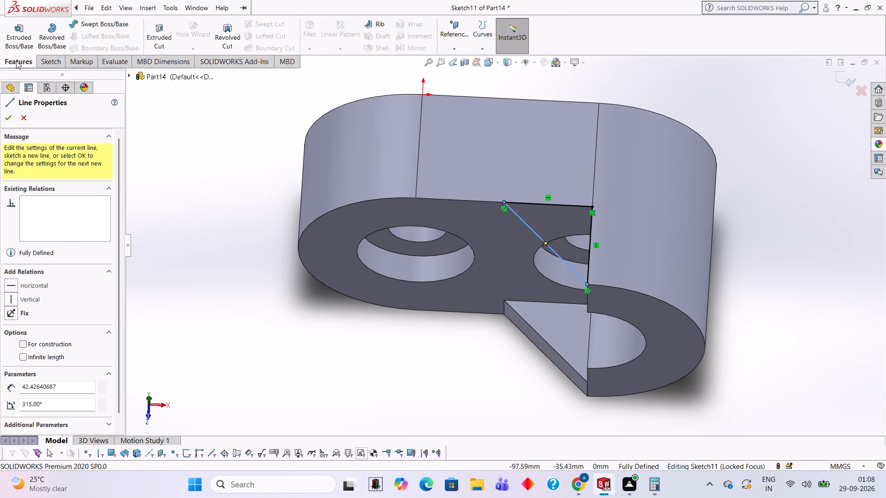
click(21, 41)
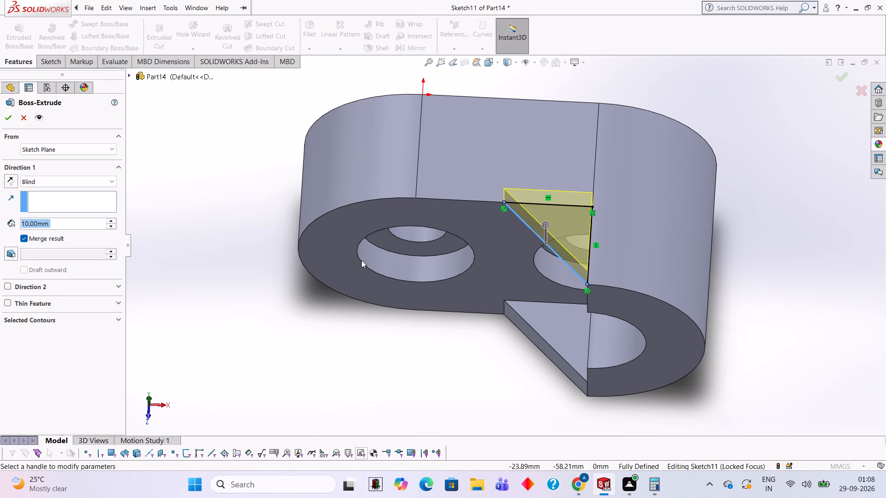
middle_drag(387, 295, 402, 213)
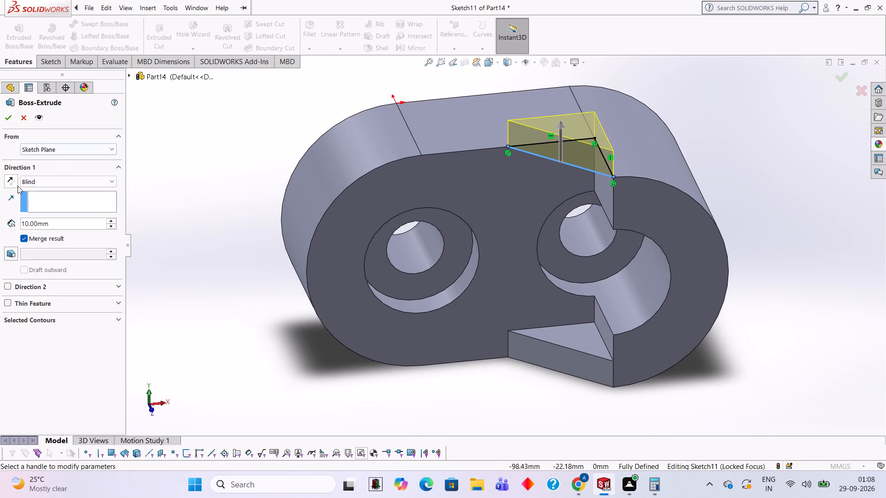
click(16, 184)
middle_drag(213, 220, 222, 164)
click(6, 120)
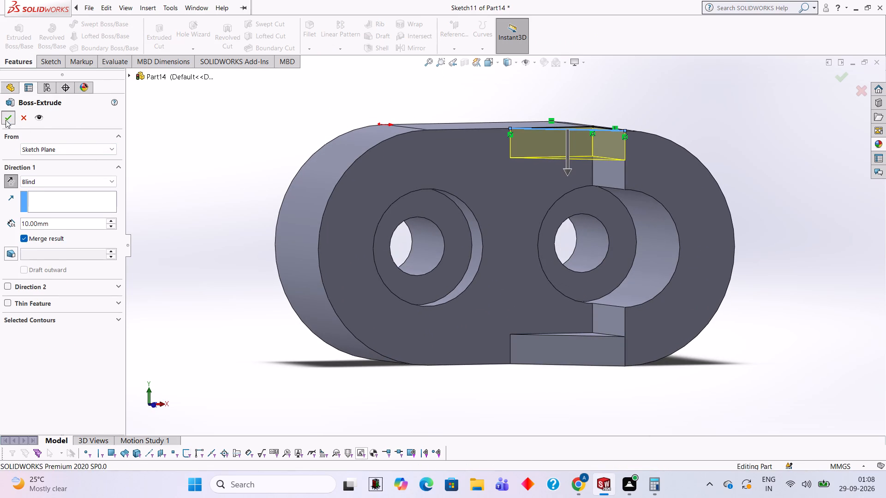
click(201, 162)
Examine the finished bracket's two triangular ribs, recesses and through holes from the front, sides and back.
scroll(448, 189, up, 2)
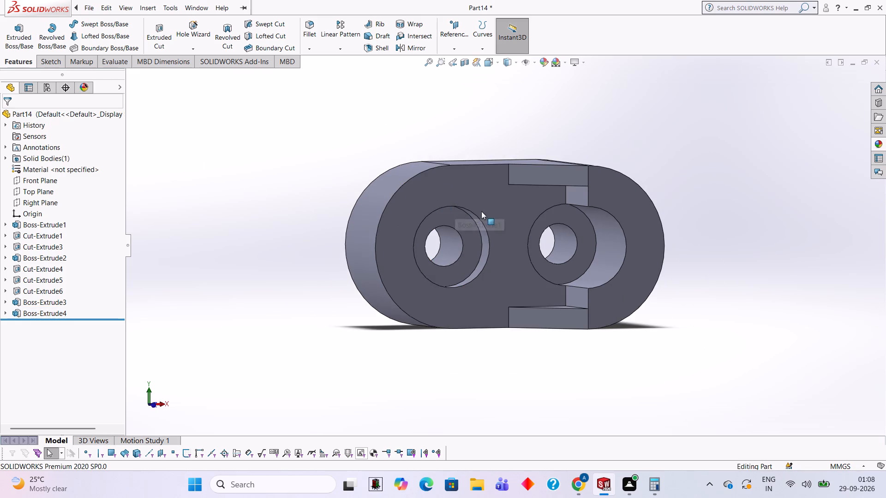
middle_drag(483, 212, 455, 143)
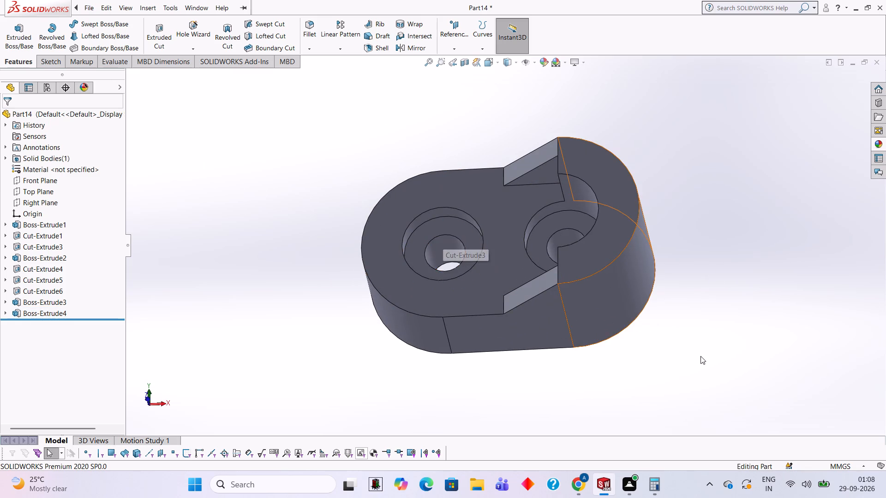
middle_drag(694, 339, 700, 241)
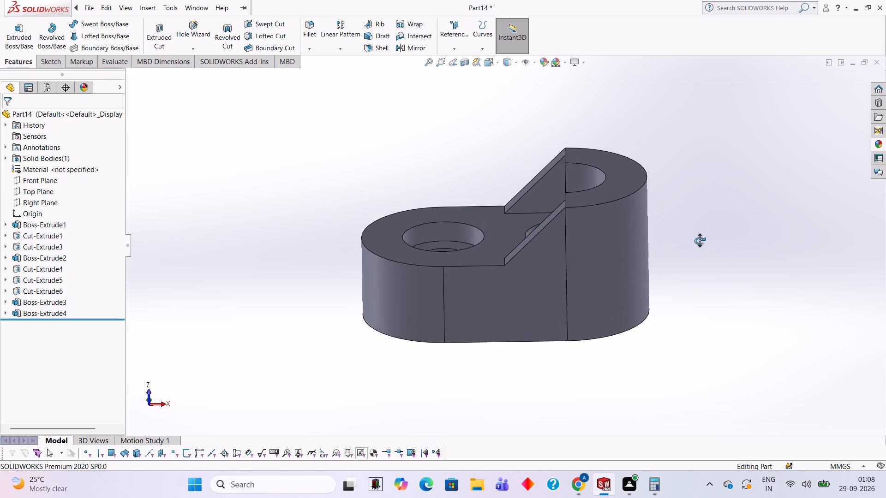
middle_drag(700, 241, 451, 267)
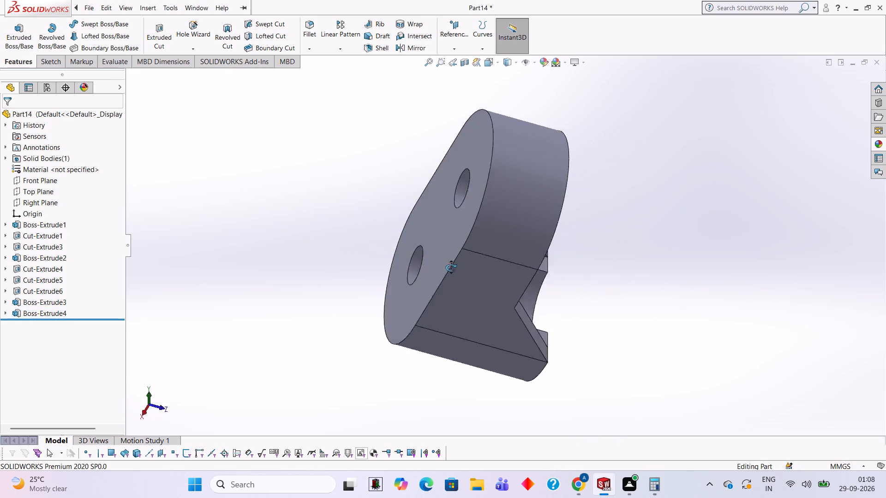
middle_drag(451, 267, 451, 359)
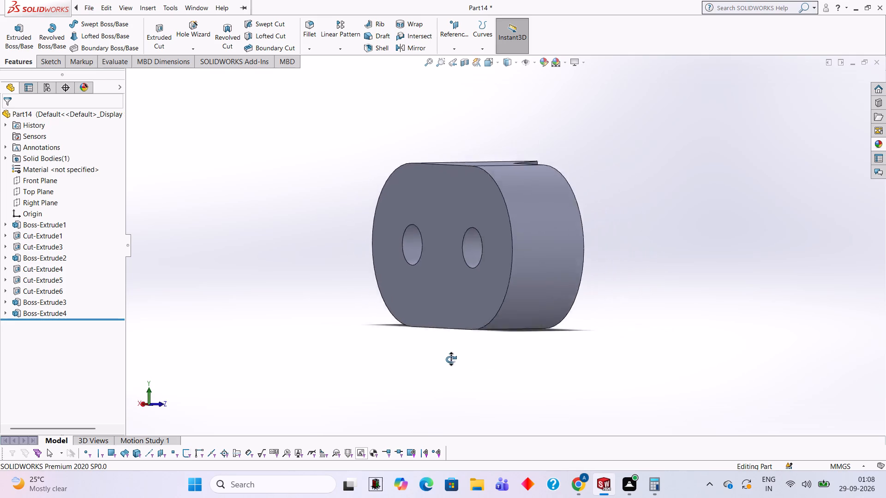
middle_drag(451, 359, 496, 388)
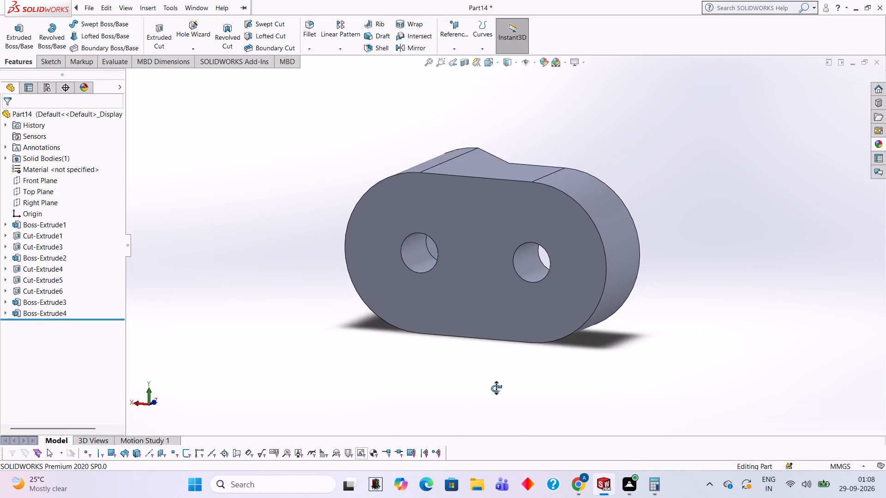
middle_drag(496, 388, 699, 322)
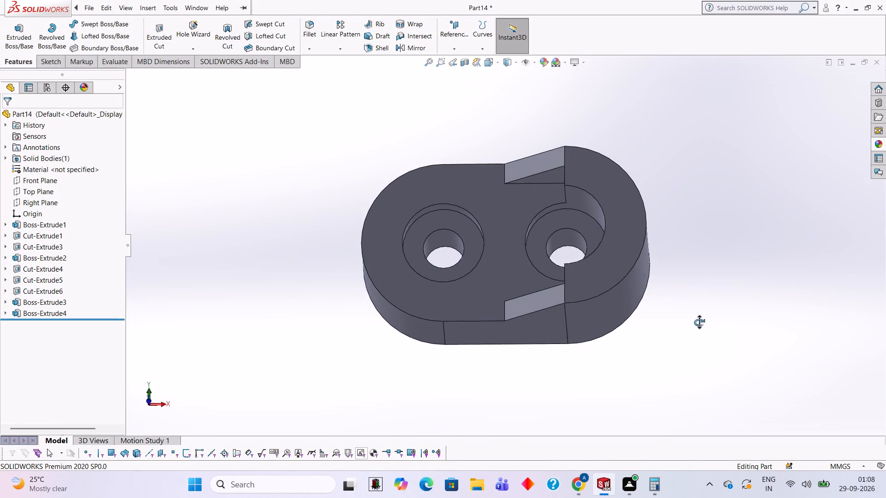
middle_drag(699, 322, 371, 262)
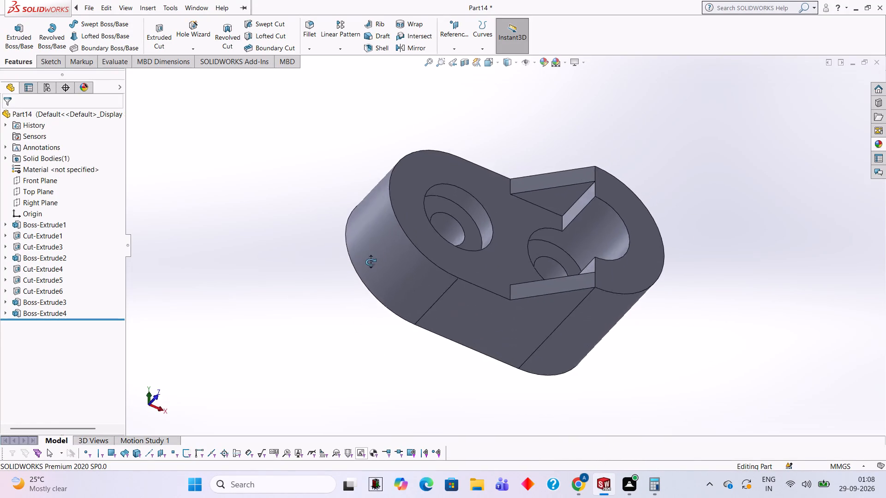
middle_drag(371, 262, 348, 348)
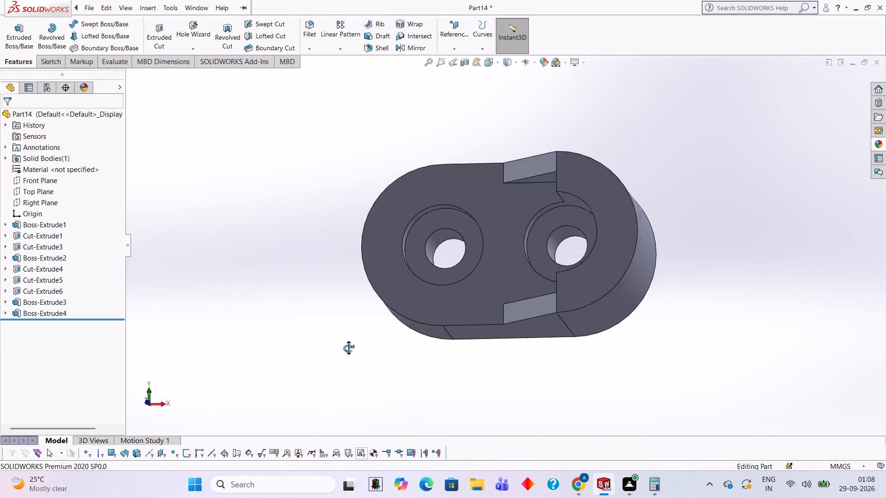
middle_drag(348, 348, 332, 237)
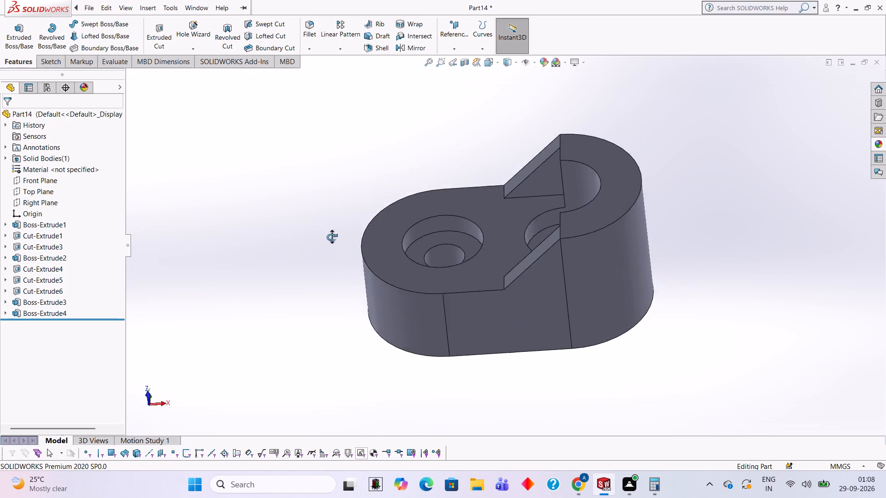
middle_drag(332, 237, 502, 290)
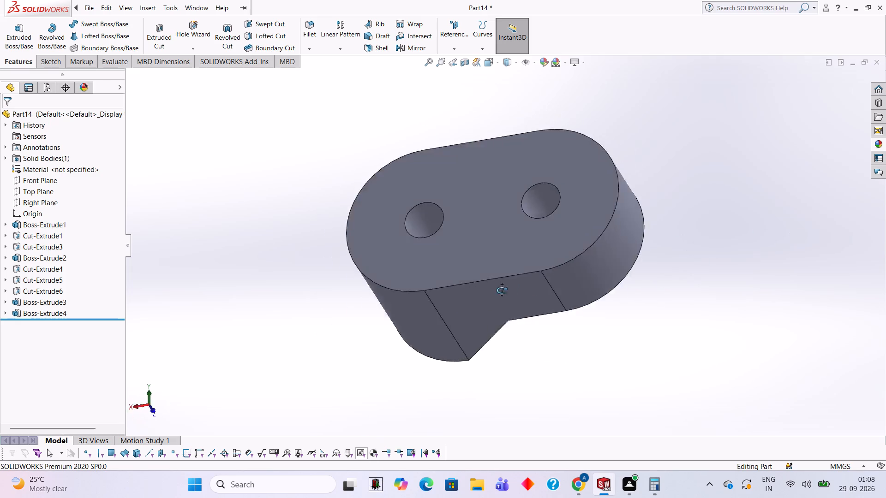
middle_drag(502, 290, 355, 265)
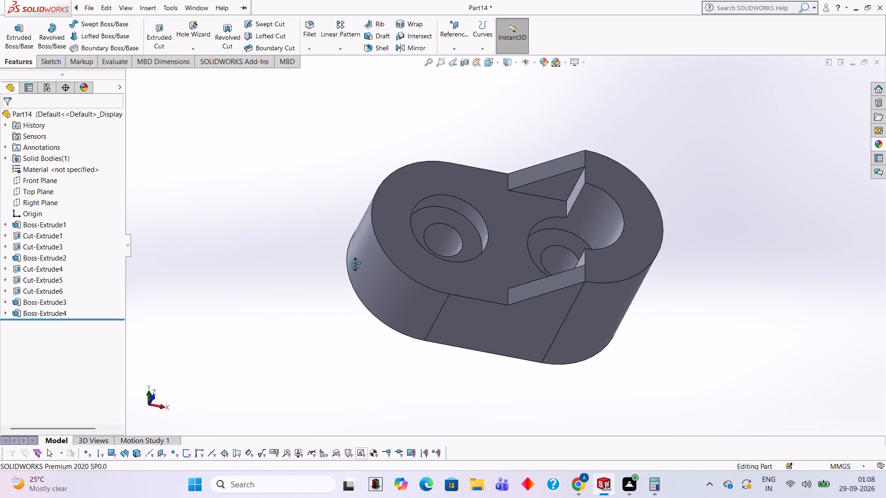
middle_drag(355, 265, 332, 230)
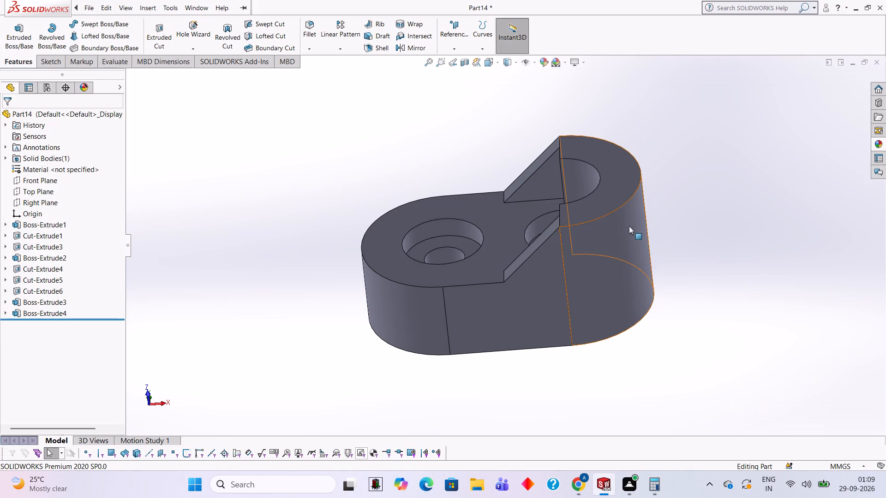
Apply the Blue LED appearance to the bracket's entire solid body.
middle_drag(690, 162, 709, 227)
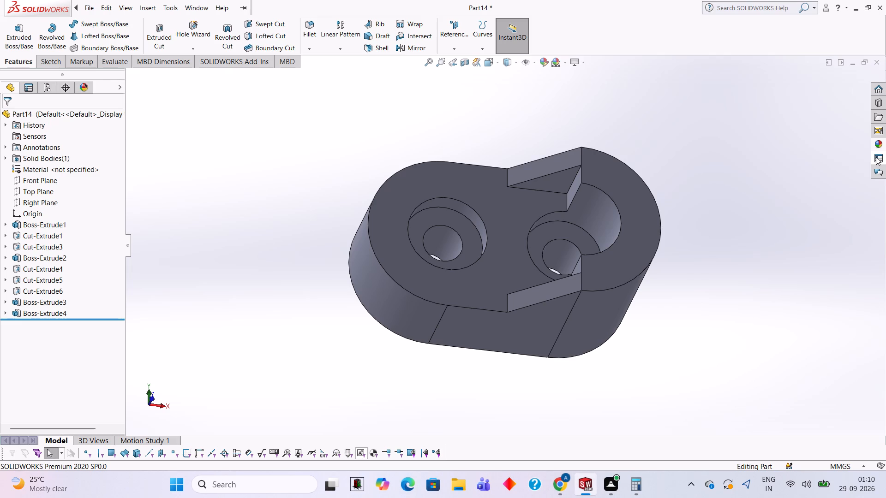
click(878, 143)
drag(794, 306, 534, 176)
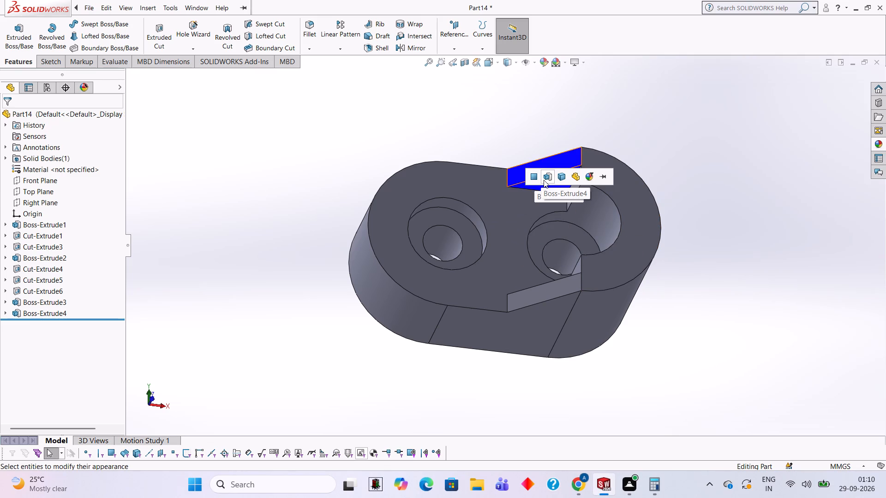
click(563, 182)
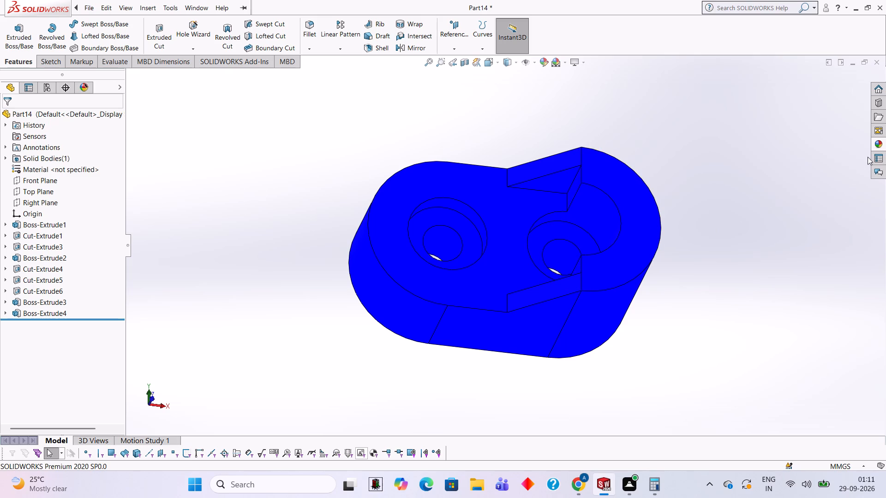
Apply the Red LED appearance to both circular counterbore recesses, one beneath the raised boss and one in the slot body's low end.
click(879, 142)
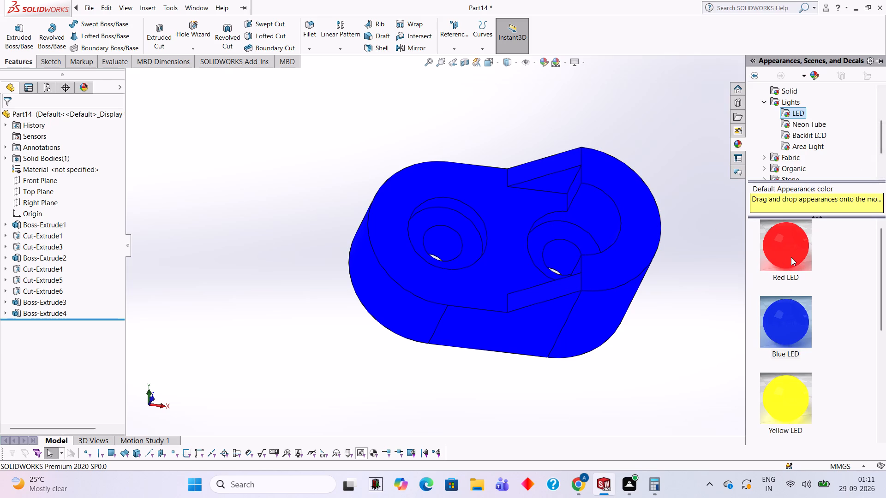
drag(791, 257, 580, 243)
click(580, 243)
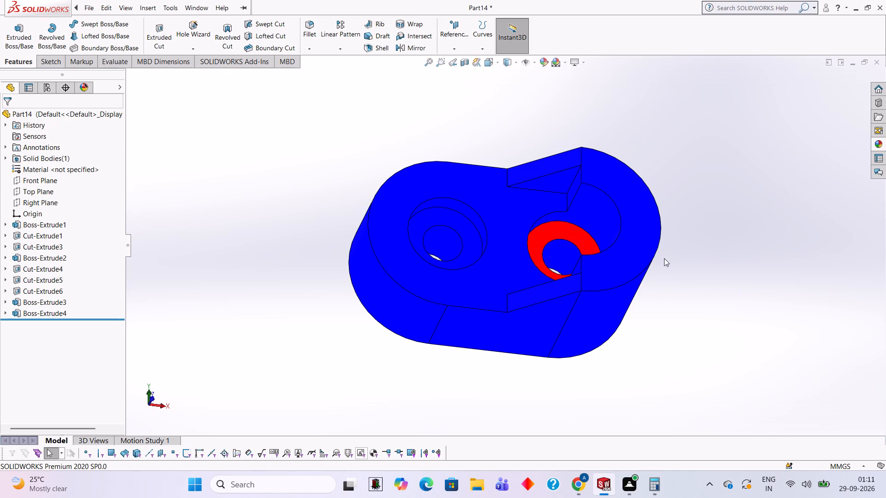
scroll(614, 262, down, 1)
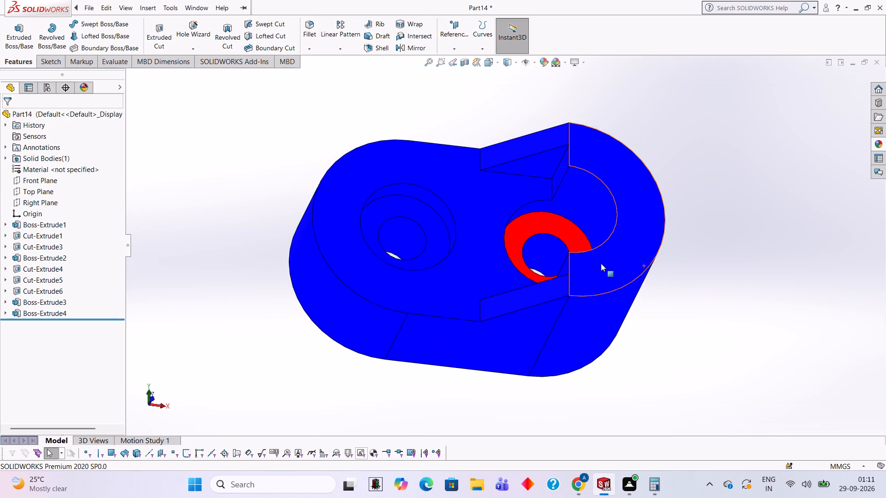
scroll(601, 263, down, 1)
click(881, 145)
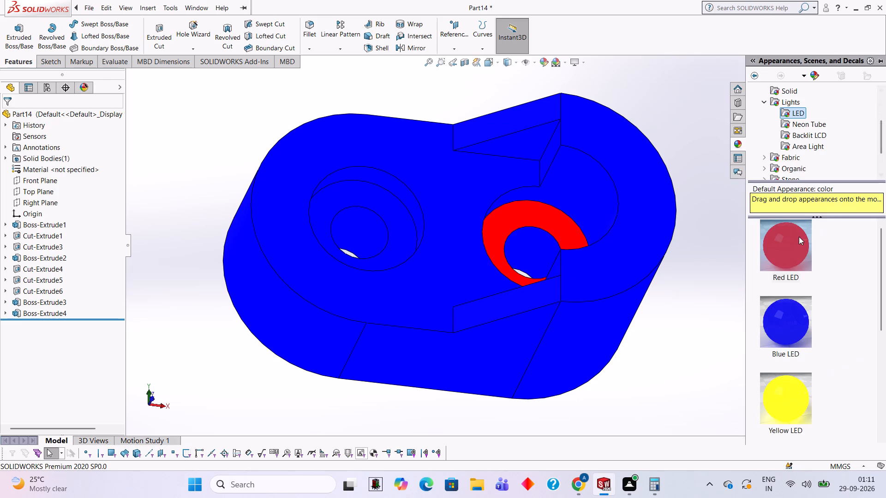
drag(799, 237, 391, 160)
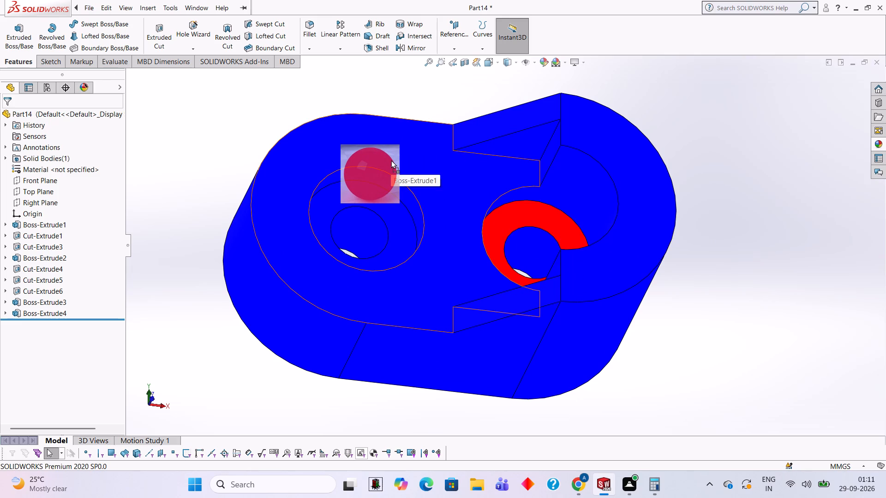
drag(391, 160, 401, 202)
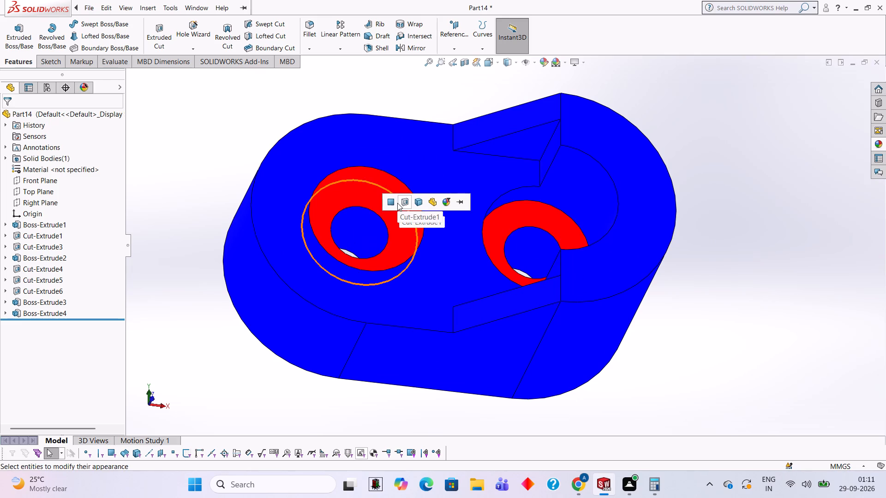
click(404, 202)
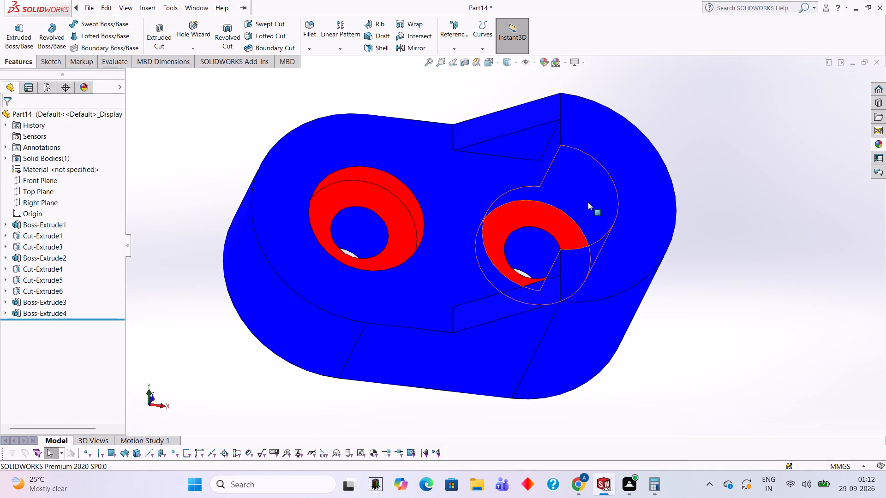
Apply the Yellow LED appearance to the two through holes at the bottom of the red recesses.
click(883, 142)
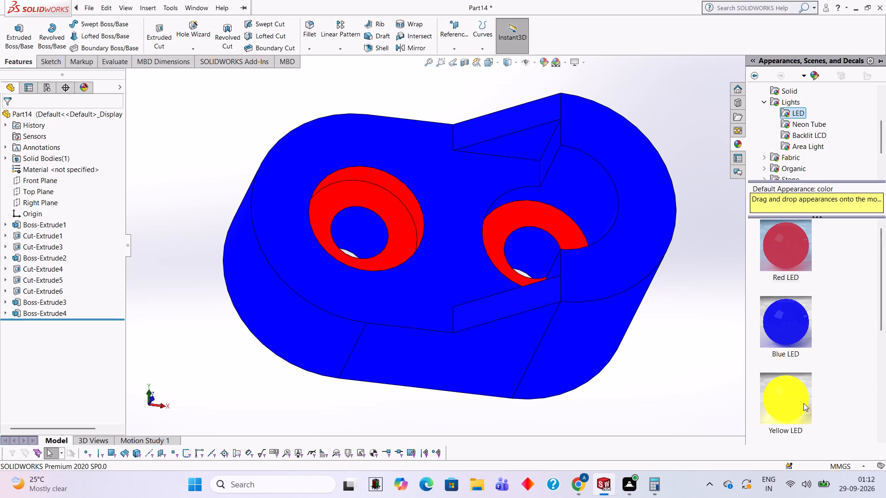
drag(803, 403, 555, 244)
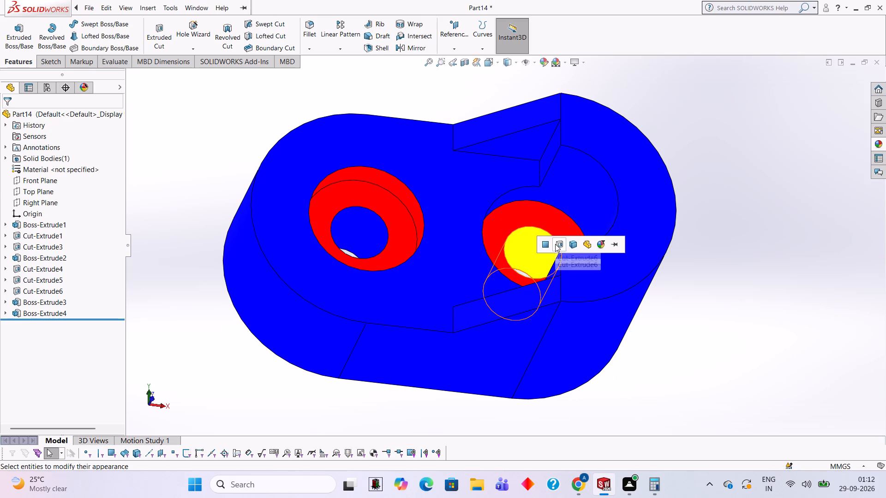
click(555, 244)
scroll(339, 221, down, 4)
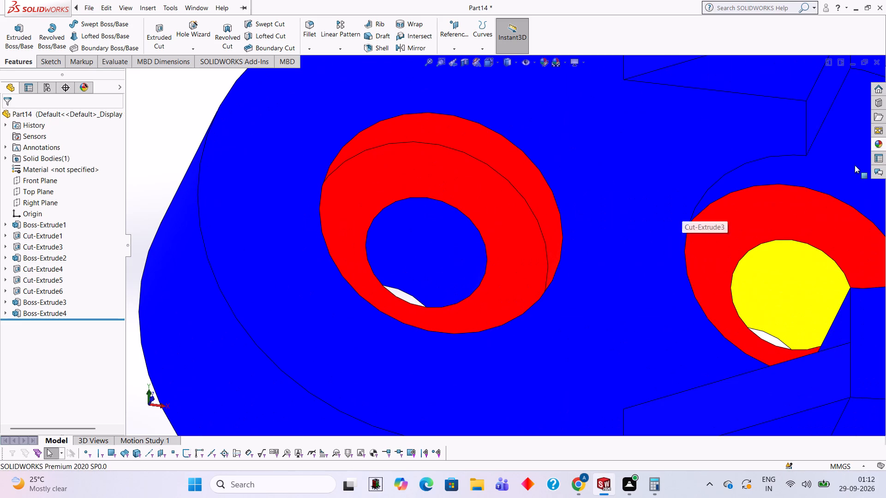
click(879, 147)
drag(791, 401, 489, 262)
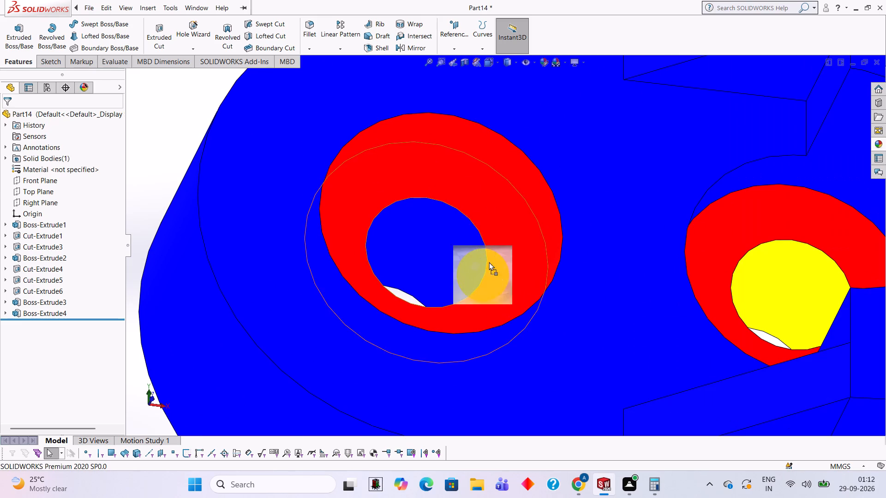
drag(489, 262, 465, 242)
click(464, 242)
Apply the Green LED appearance to the two triangular ribs beside the raised boss.
scroll(473, 244, up, 2)
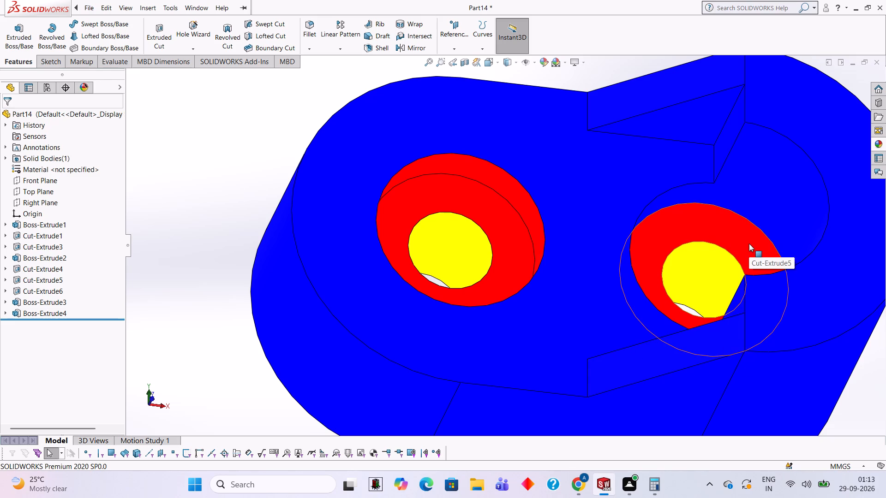
scroll(742, 241, up, 3)
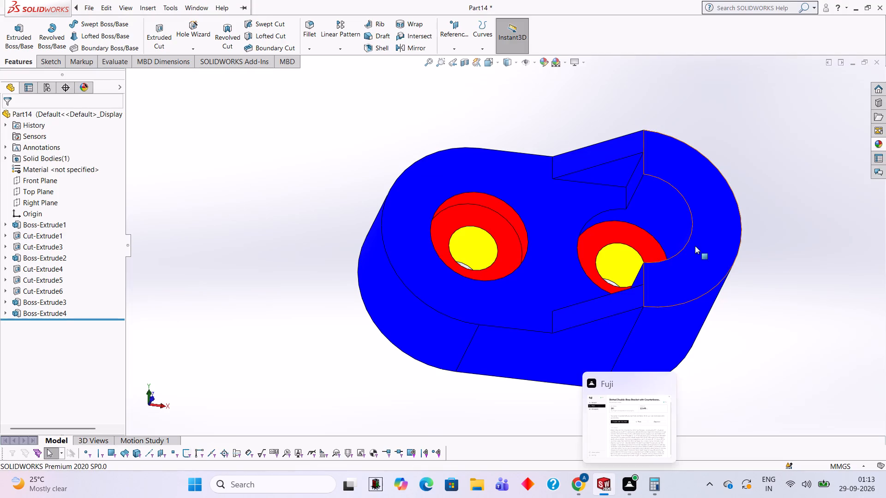
click(879, 146)
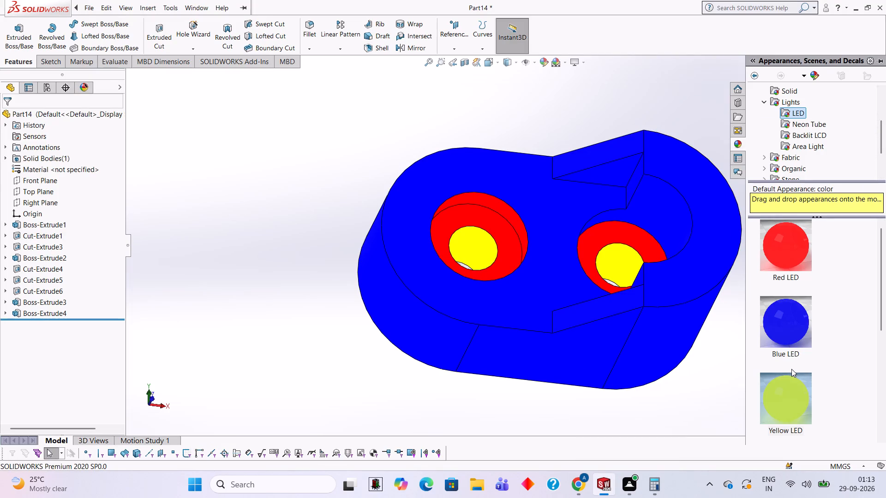
scroll(795, 369, down, 2)
drag(792, 241, 658, 197)
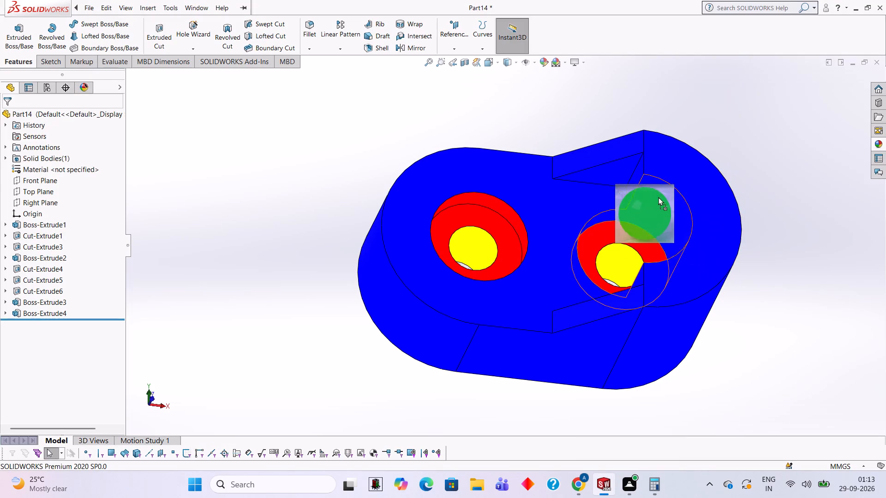
drag(658, 197, 618, 149)
click(618, 149)
middle_drag(636, 120, 630, 102)
middle_drag(663, 211, 667, 361)
scroll(623, 358, down, 1)
click(885, 142)
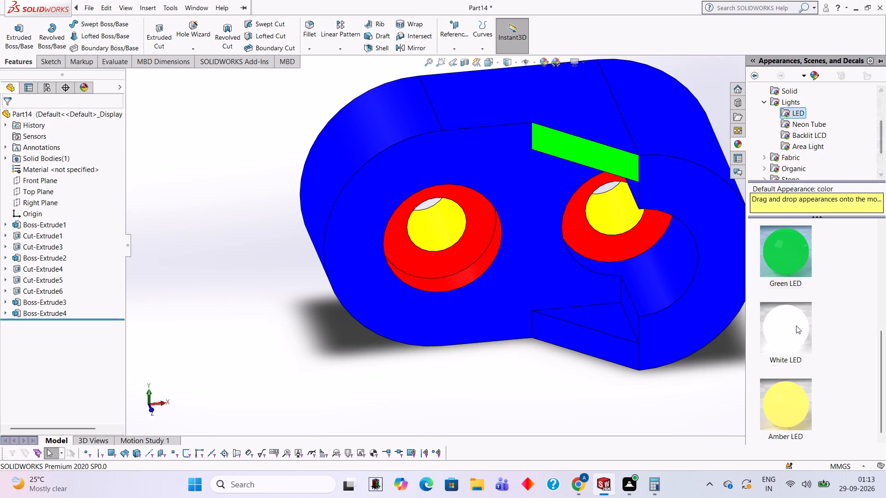
drag(794, 261, 598, 329)
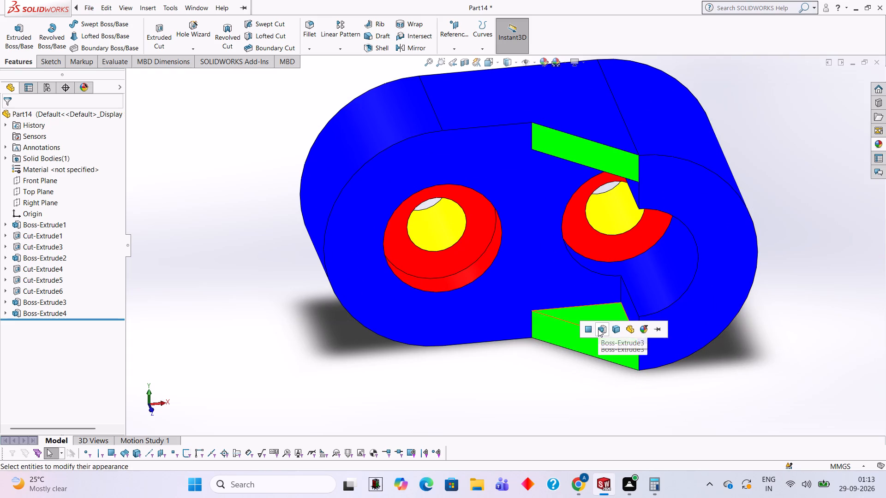
click(598, 329)
Apply the Green LED appearance to the half-round cut inside the raised boss.
scroll(688, 335, up, 3)
middle_drag(695, 332, 753, 243)
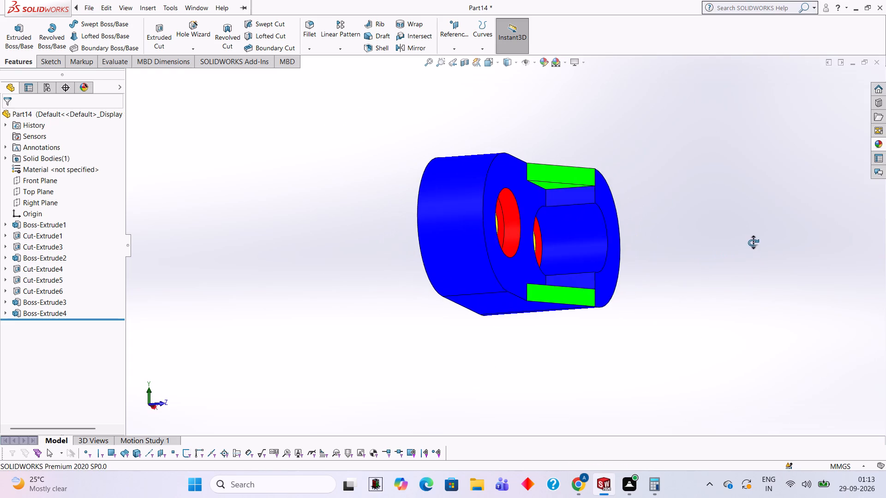
middle_drag(753, 243, 740, 235)
click(882, 143)
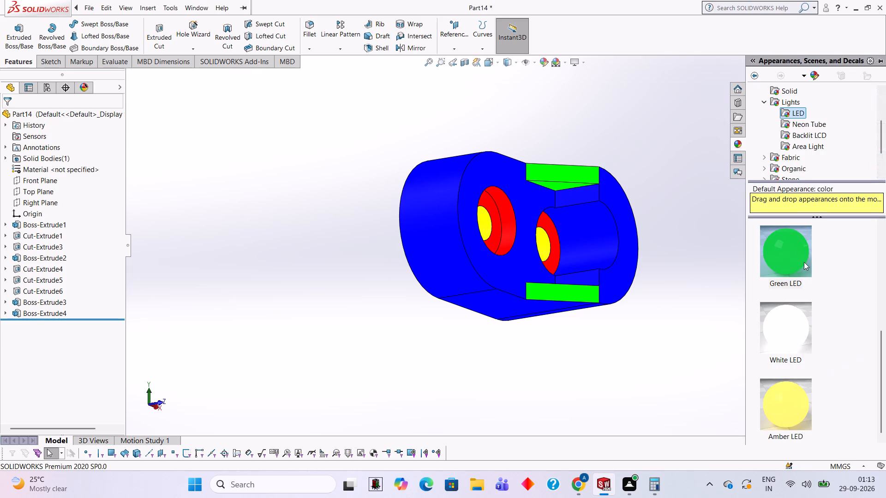
drag(800, 261, 605, 240)
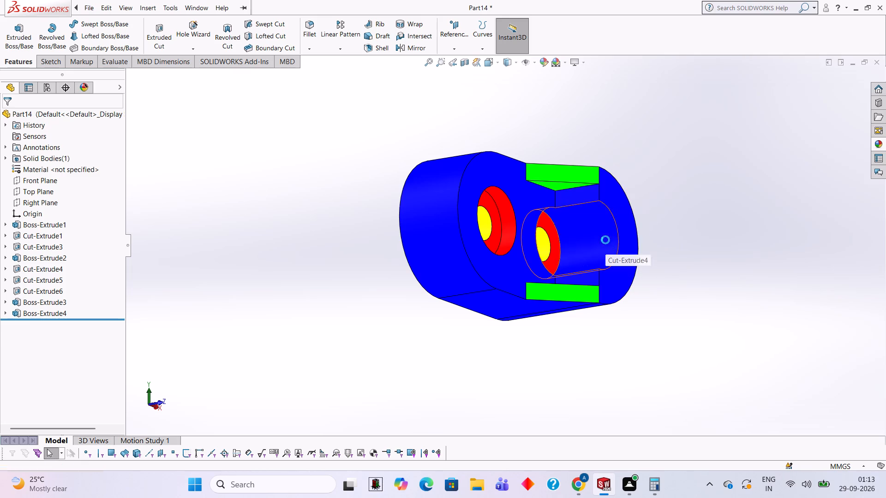
click(605, 240)
Apply the Green LED appearance to only the rounded end face of the slot body, opposite the raised boss.
middle_drag(779, 248, 765, 242)
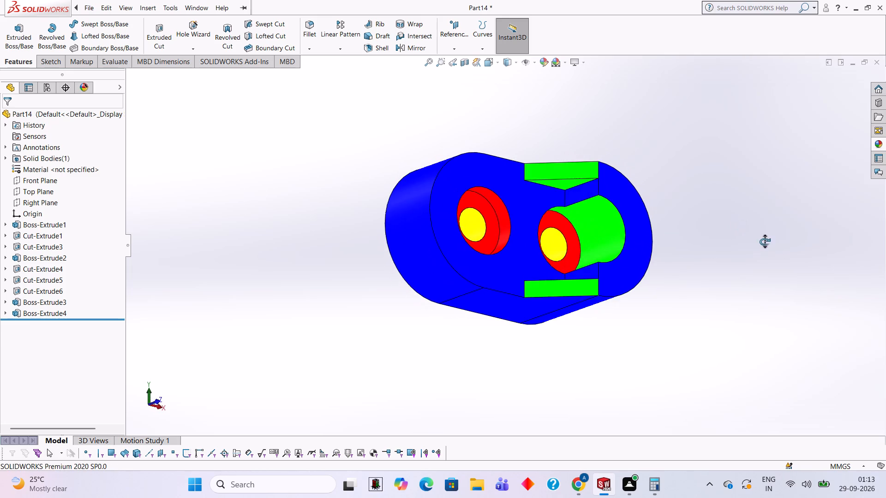
middle_drag(765, 242, 765, 242)
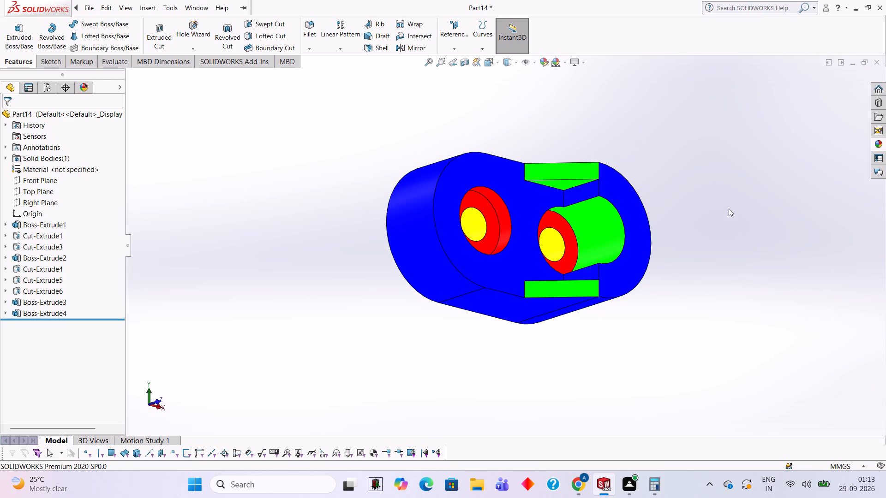
middle_drag(669, 165, 679, 214)
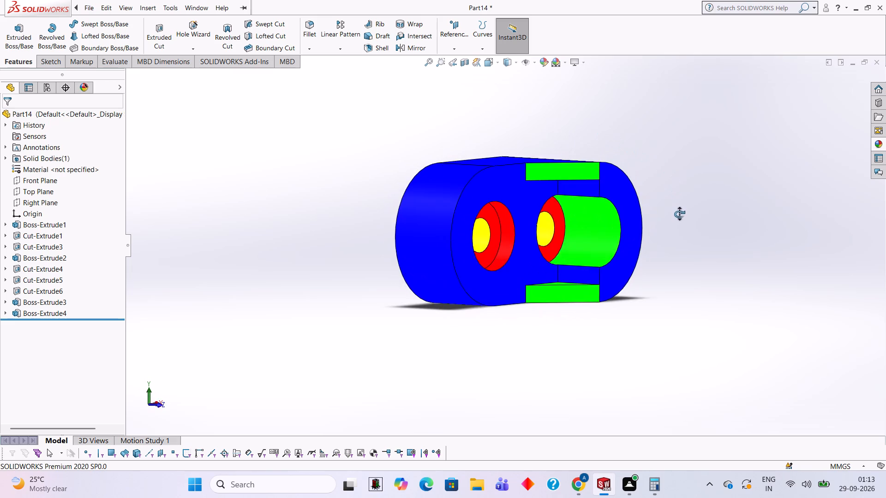
middle_drag(679, 214, 683, 216)
click(879, 139)
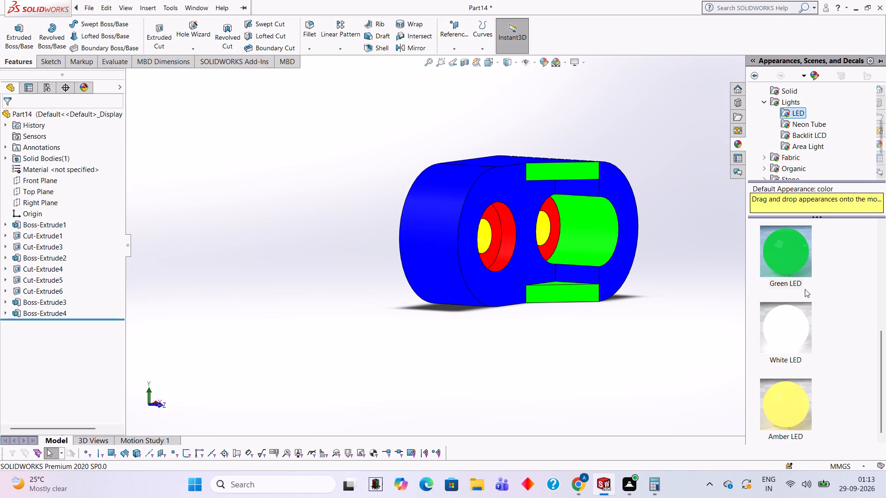
drag(783, 263, 440, 243)
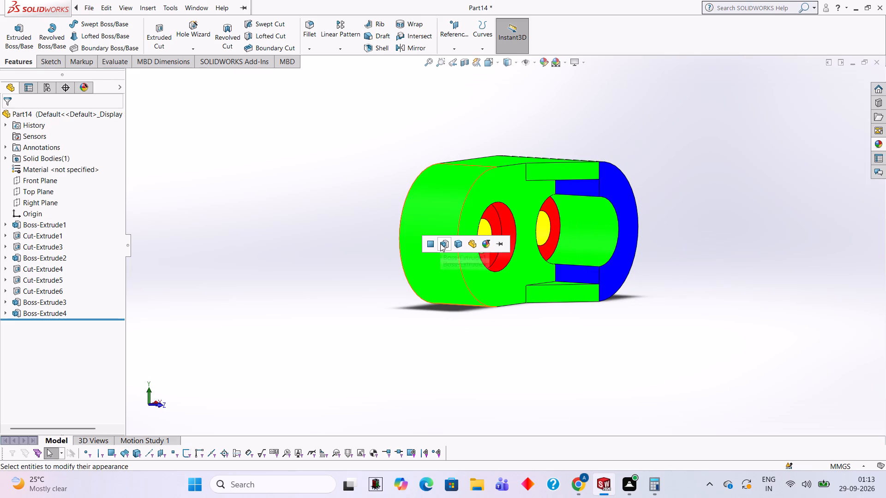
click(434, 243)
Save the coloured bracket as a SOLIDWORKS part named 060606 in the Documents folder.
middle_drag(660, 248, 642, 236)
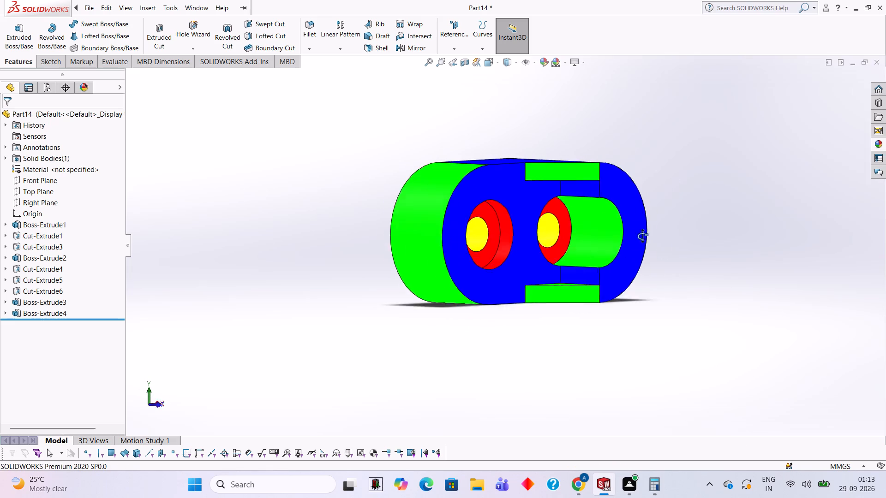
middle_drag(642, 236, 601, 129)
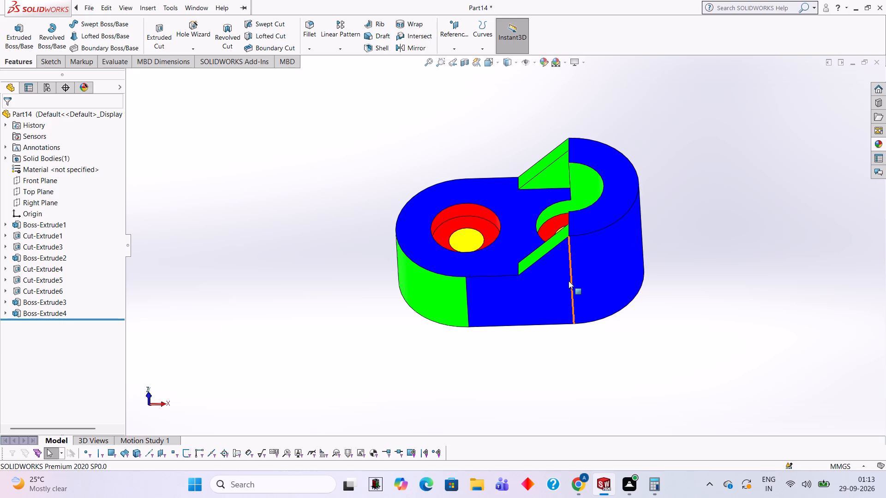
scroll(647, 239, up, 3)
middle_drag(667, 210, 676, 221)
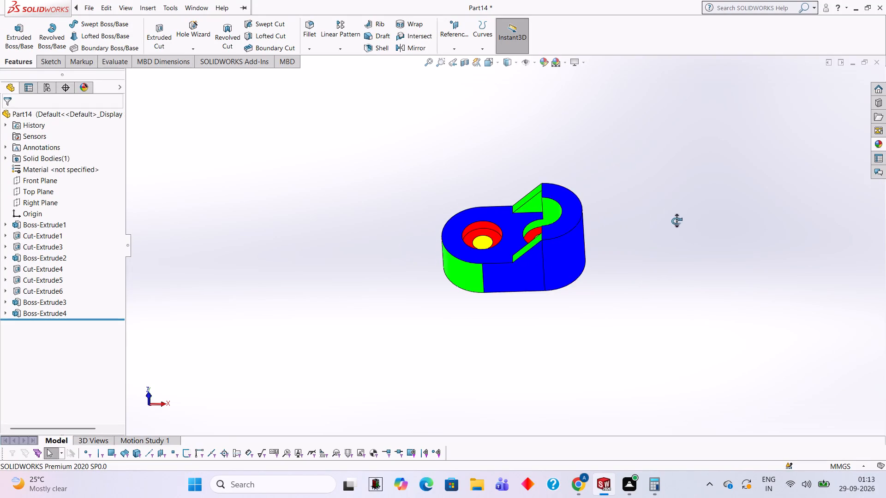
middle_drag(676, 221, 674, 255)
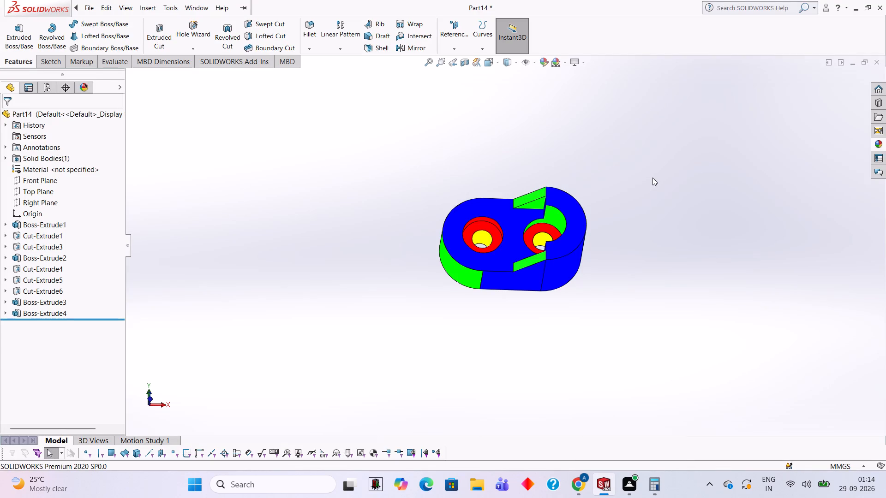
key(Escape)
key(ctrl+s)
text(060606)
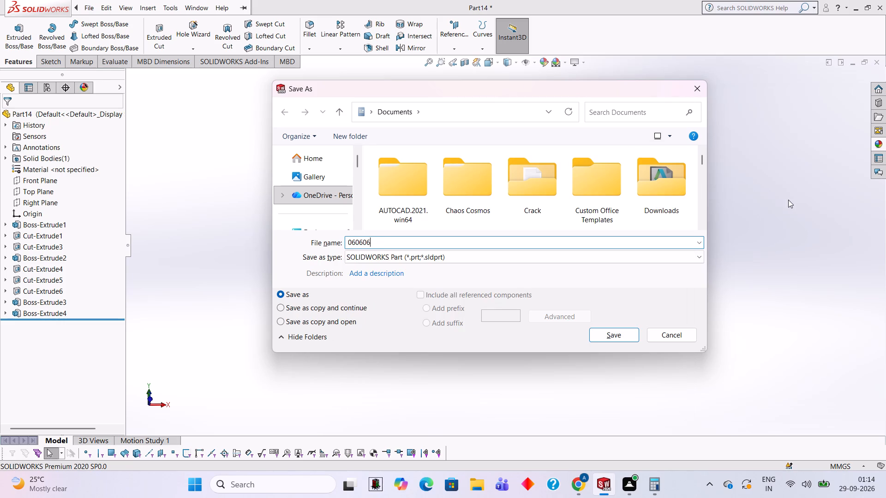
click(635, 333)
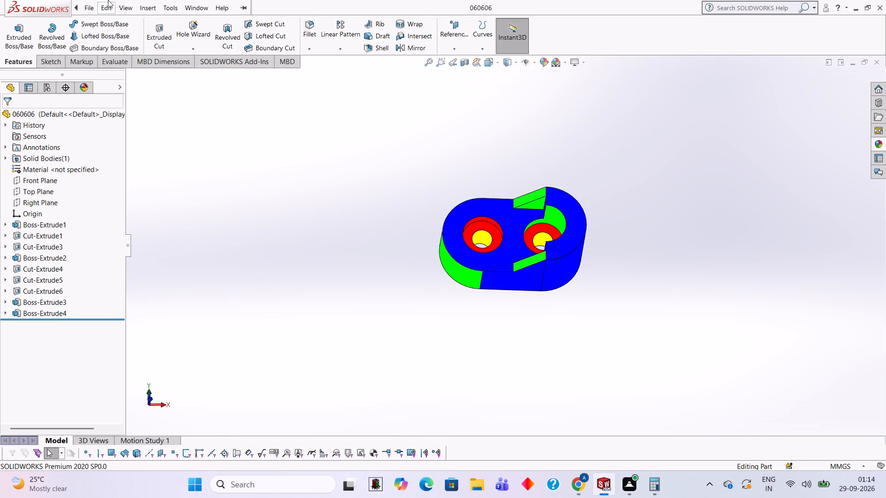
Save a PDF version of the bracket as 060606 in the Documents folder.
click(158, 9)
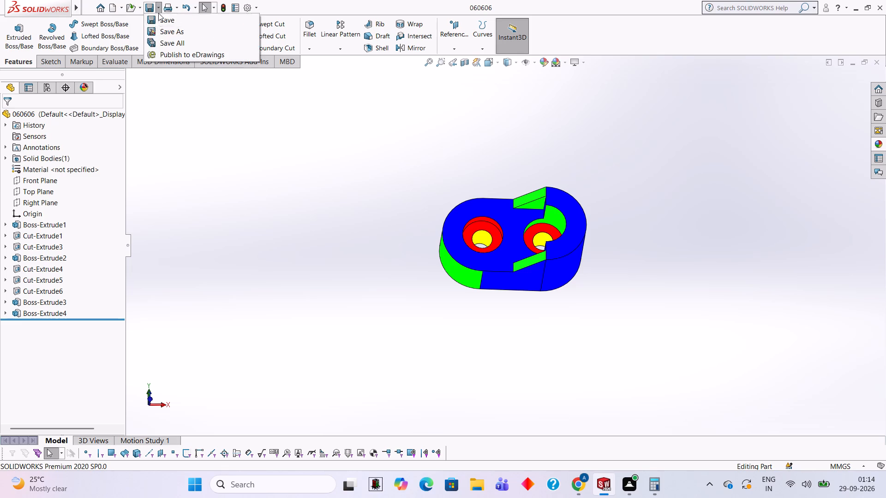
click(158, 33)
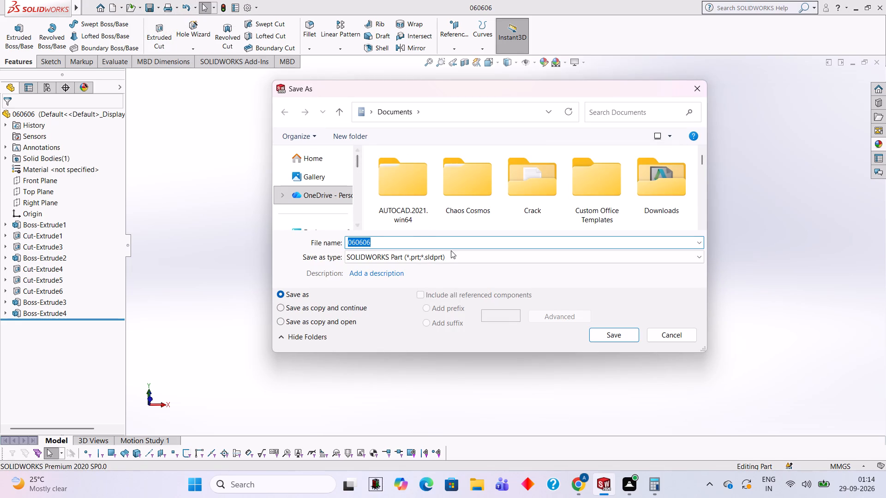
click(459, 258)
click(419, 71)
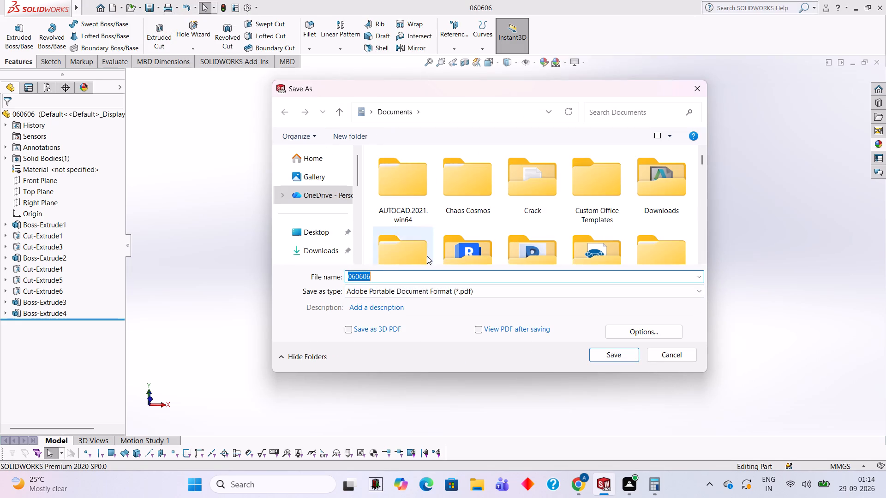
click(612, 354)
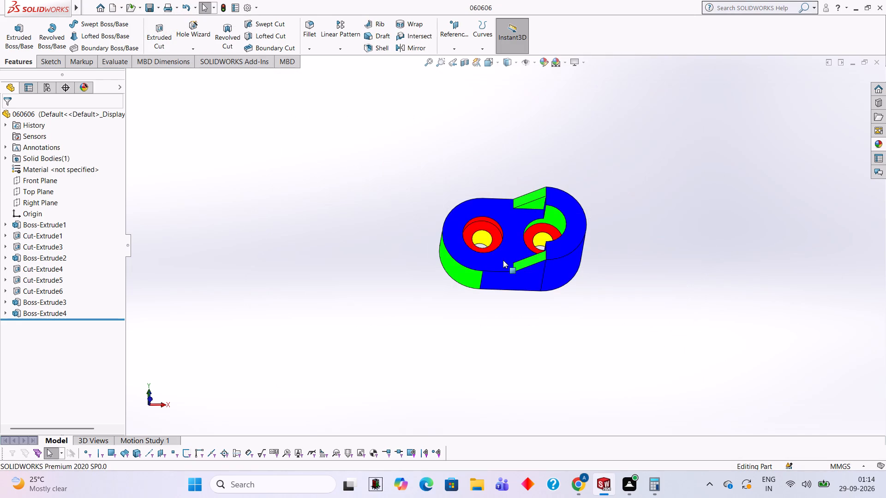